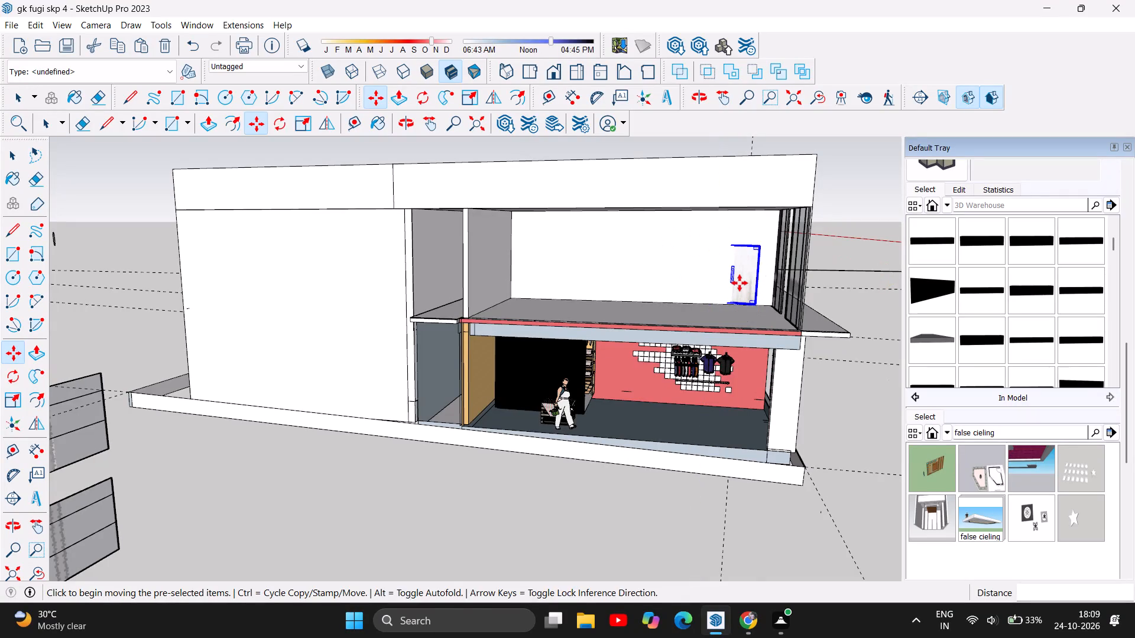
Try repositioning the loose panelled door component at the upper-floor side opening, and delete it.
drag(729, 280, 767, 276)
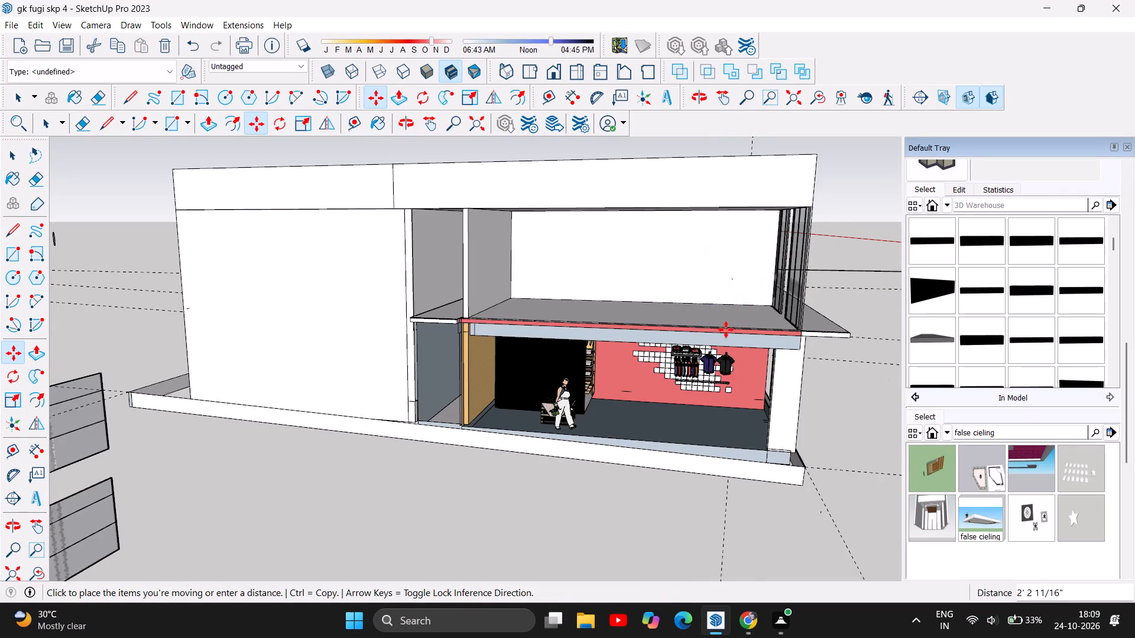
drag(764, 272, 771, 323)
click(722, 282)
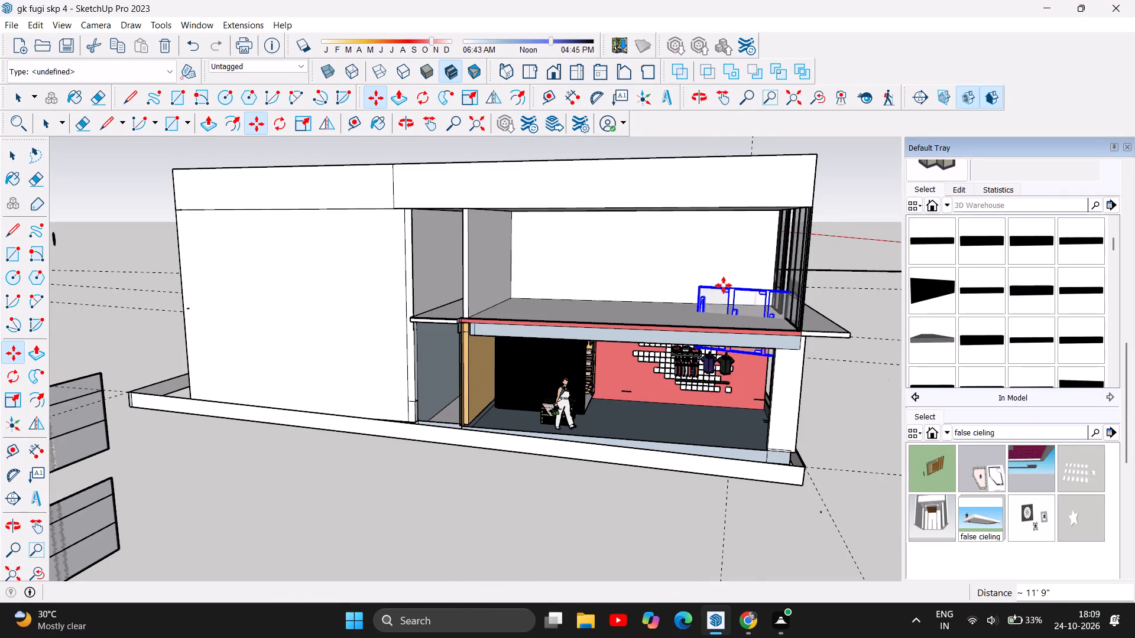
drag(738, 310, 735, 269)
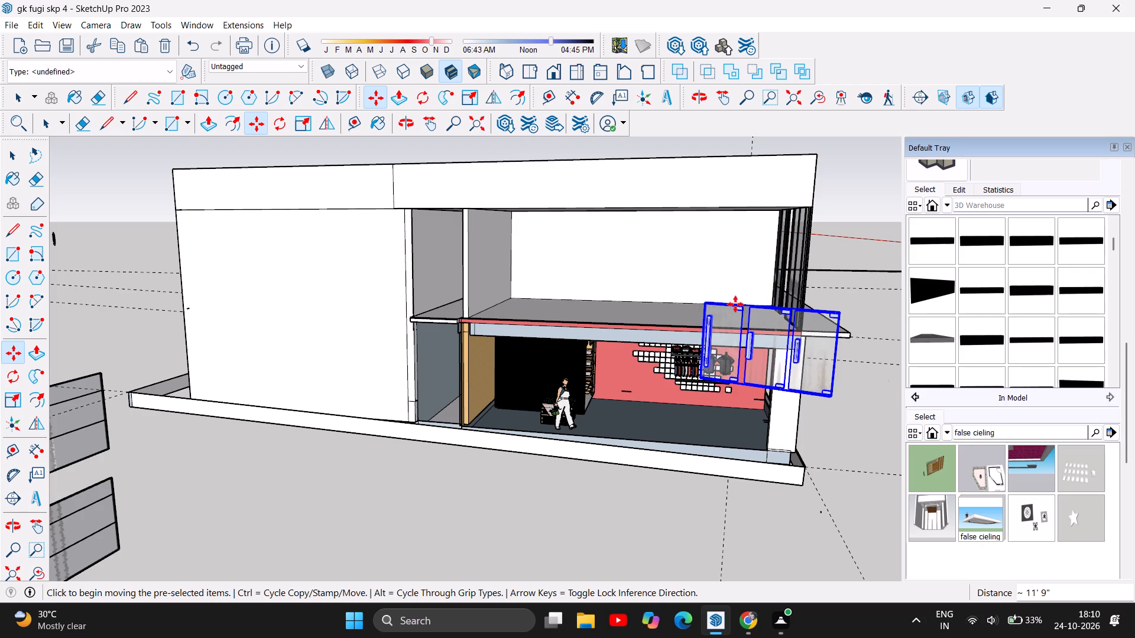
drag(762, 356, 826, 343)
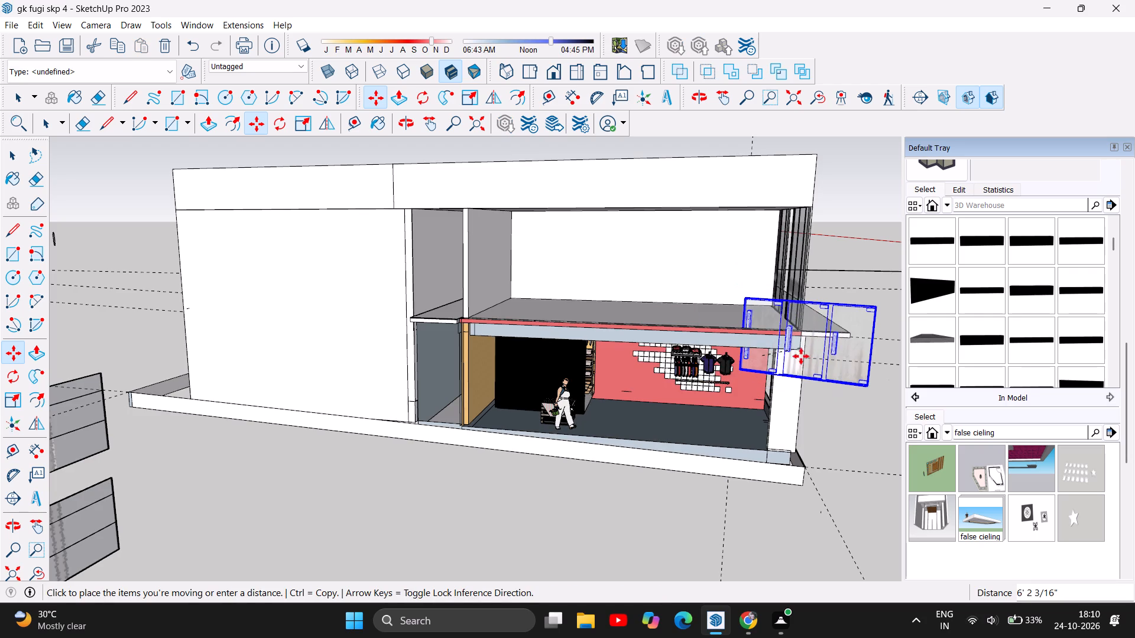
drag(783, 353, 632, 282)
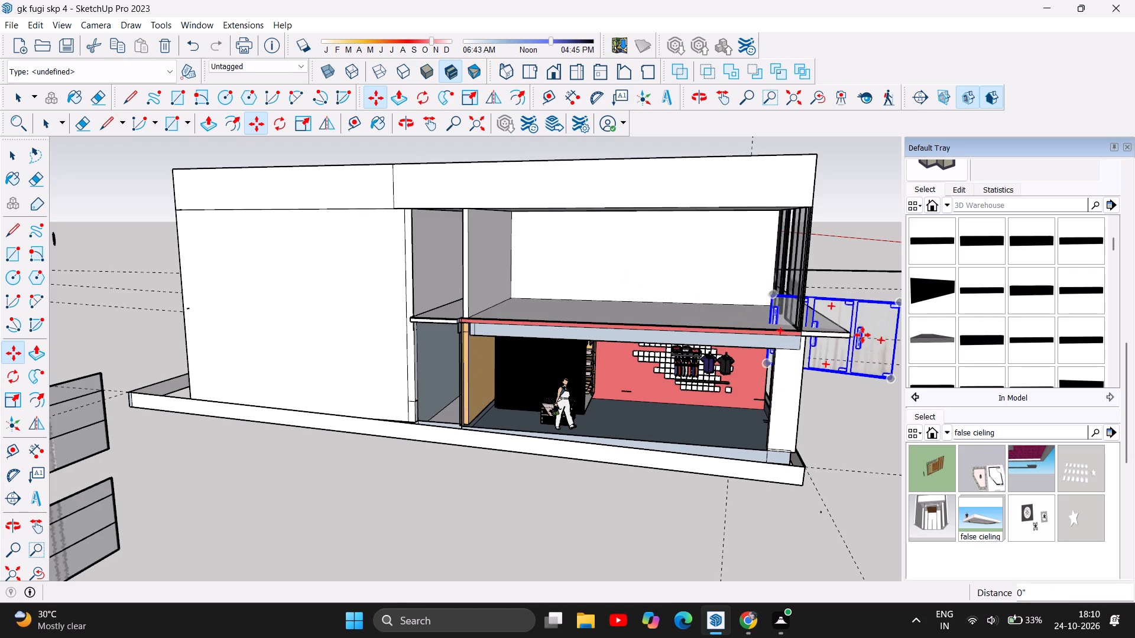
key(Delete)
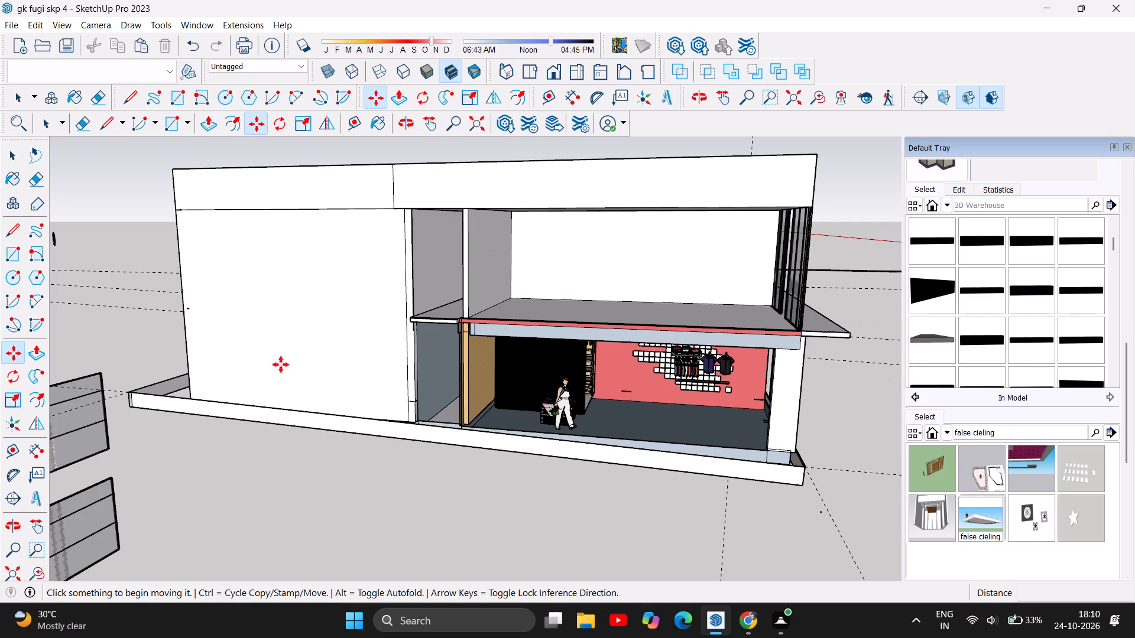
Move the pair of loose grey panels in two moves, about 8' 5" toward the building and about 36' 10" away.
click(81, 512)
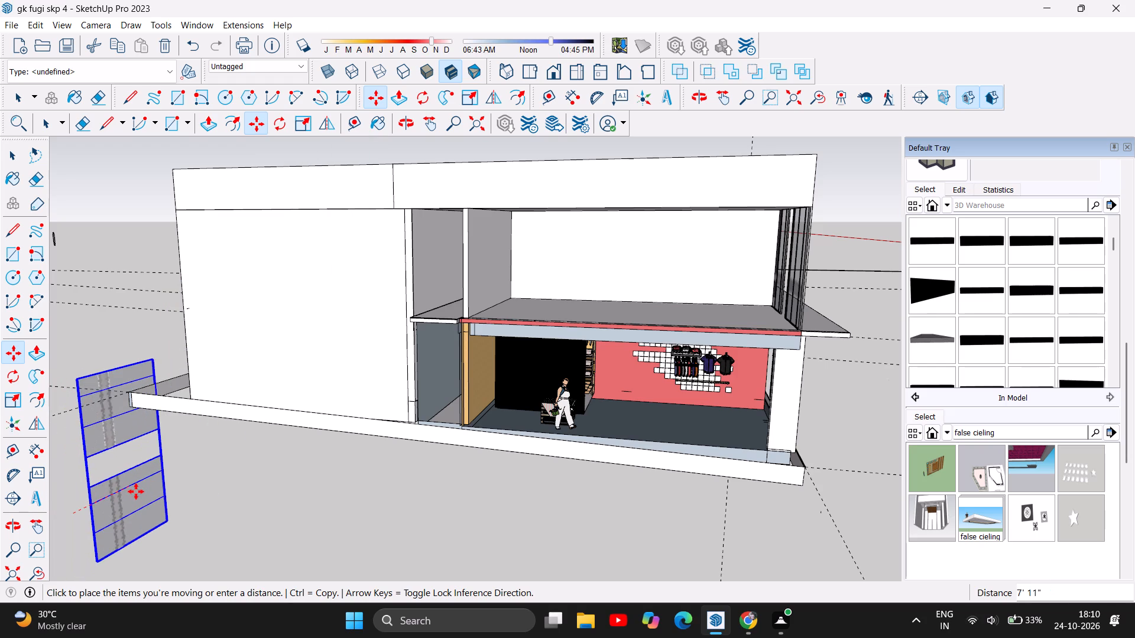
click(136, 491)
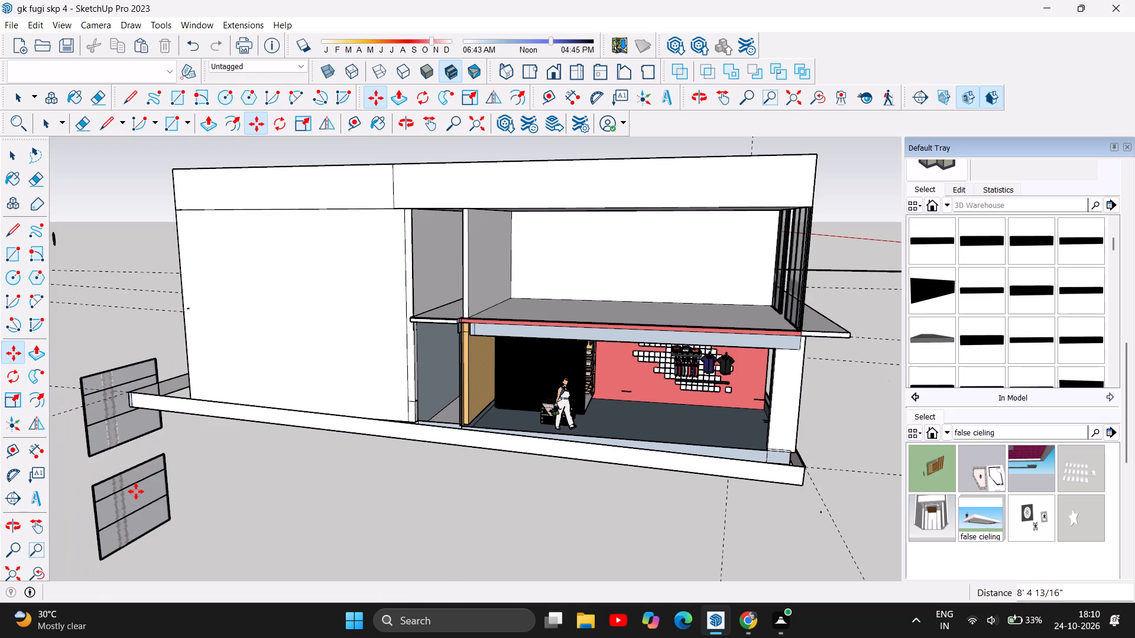
click(136, 491)
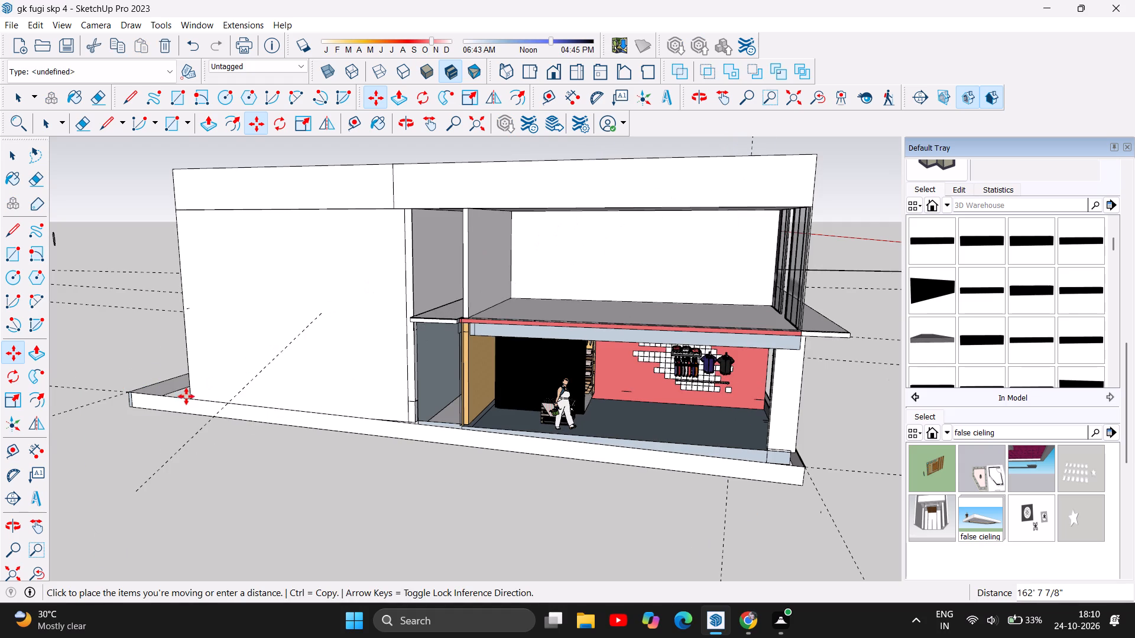
click(52, 426)
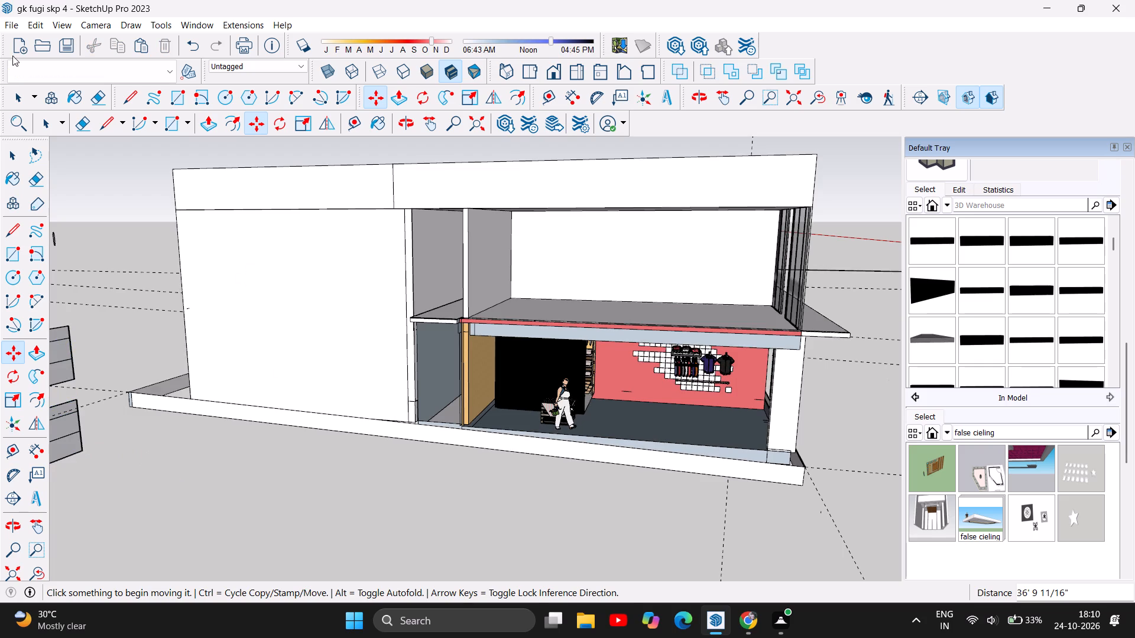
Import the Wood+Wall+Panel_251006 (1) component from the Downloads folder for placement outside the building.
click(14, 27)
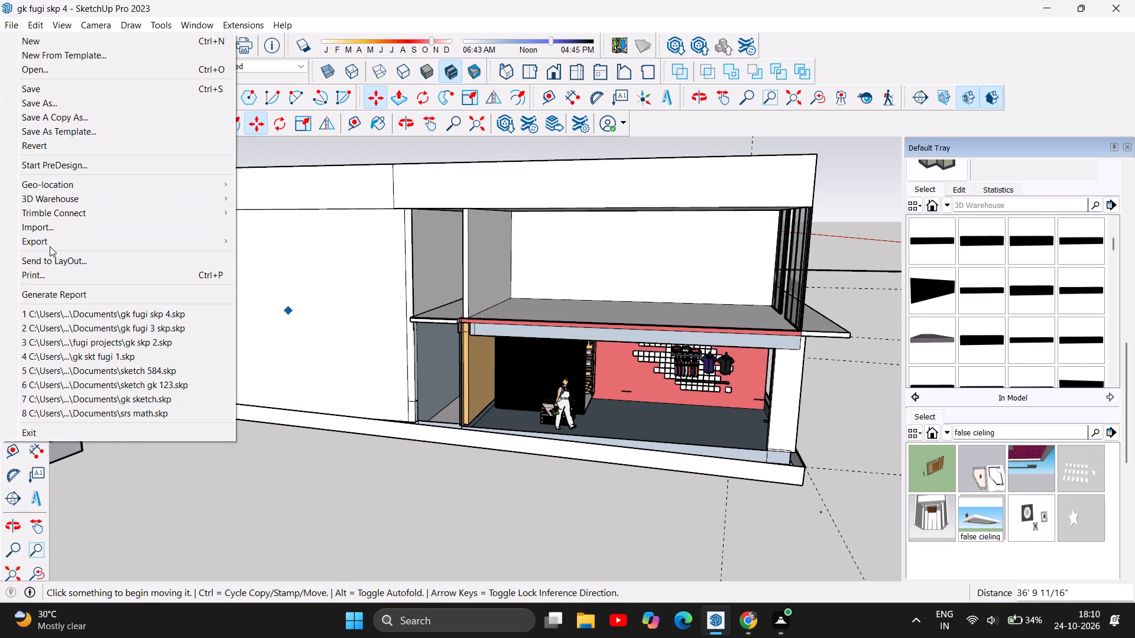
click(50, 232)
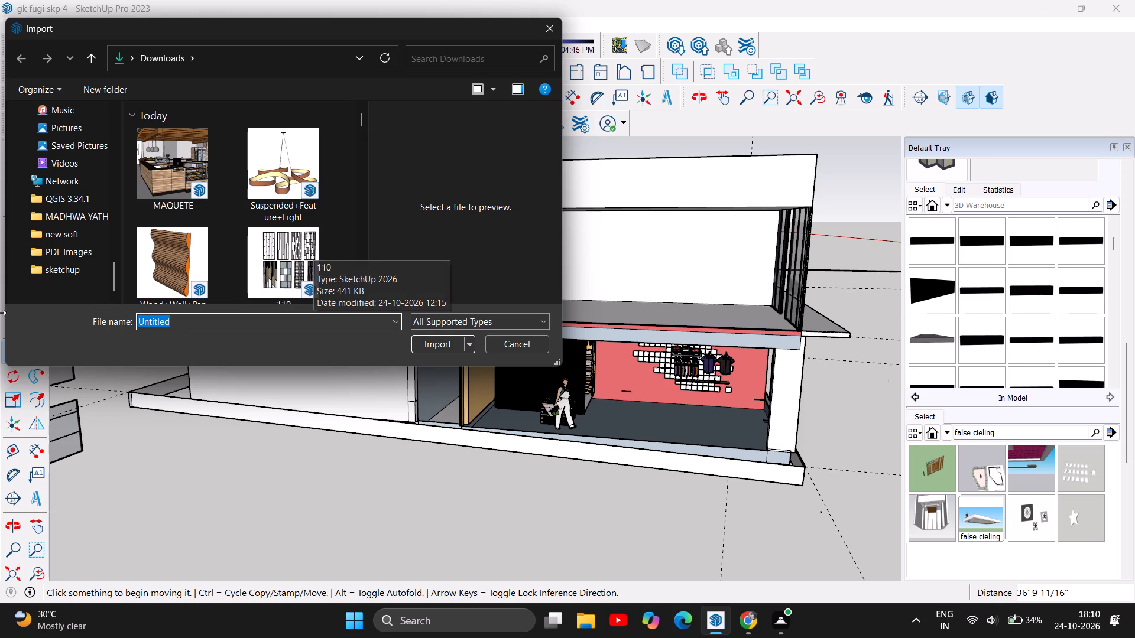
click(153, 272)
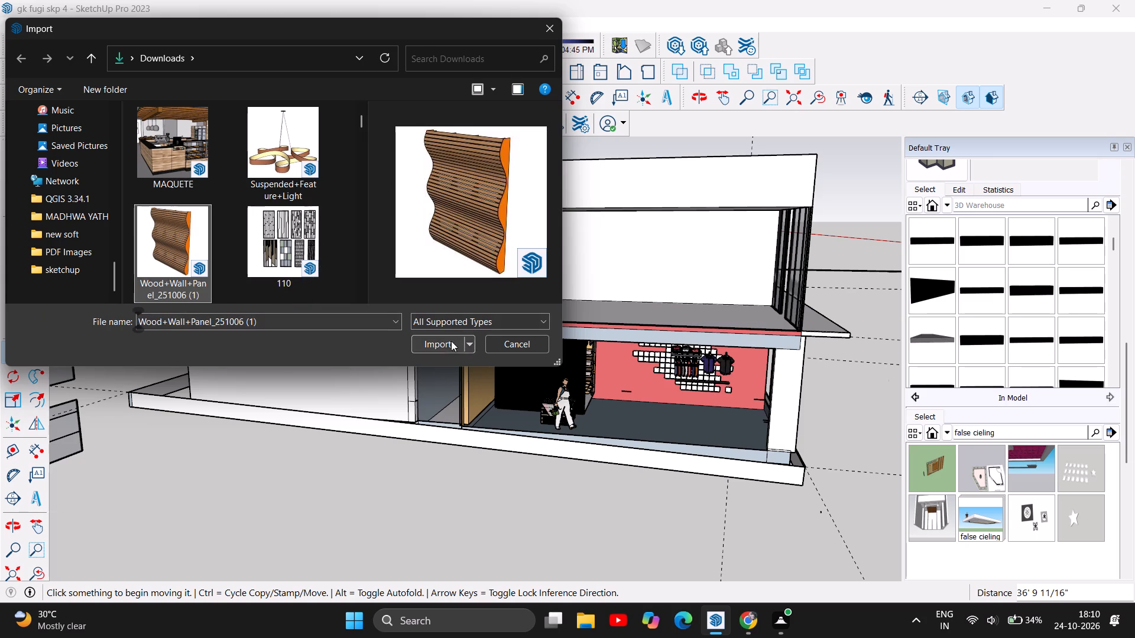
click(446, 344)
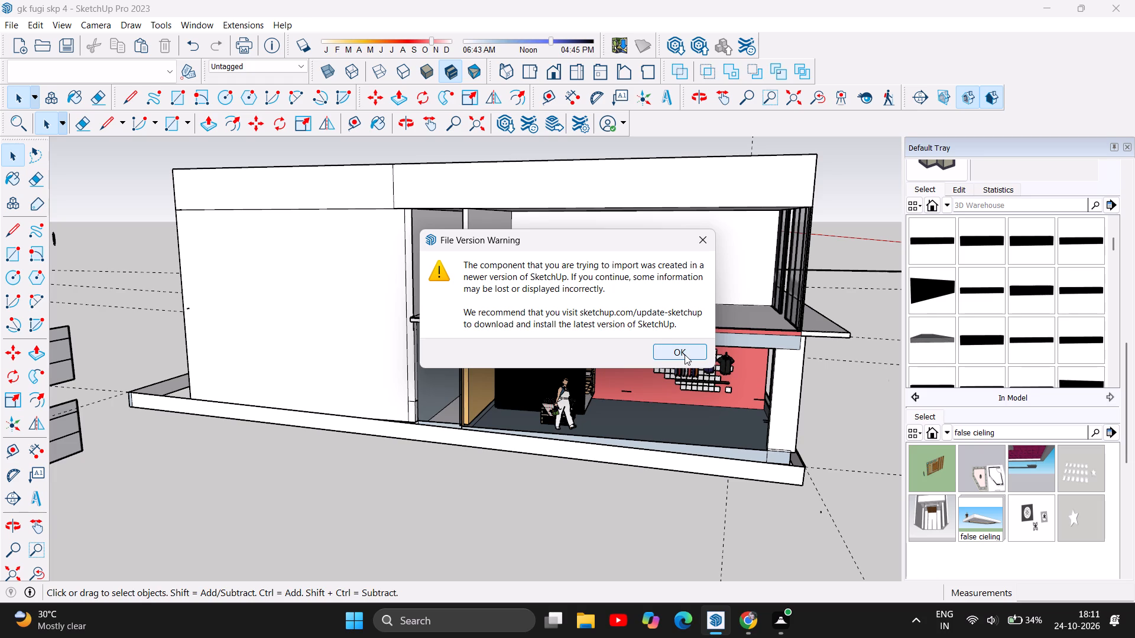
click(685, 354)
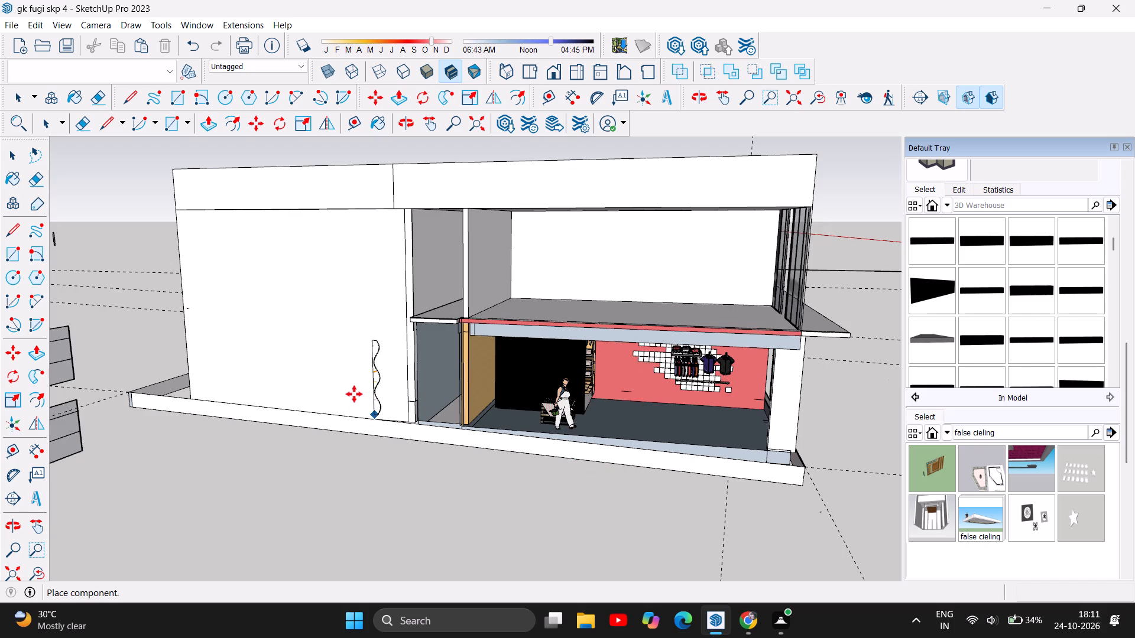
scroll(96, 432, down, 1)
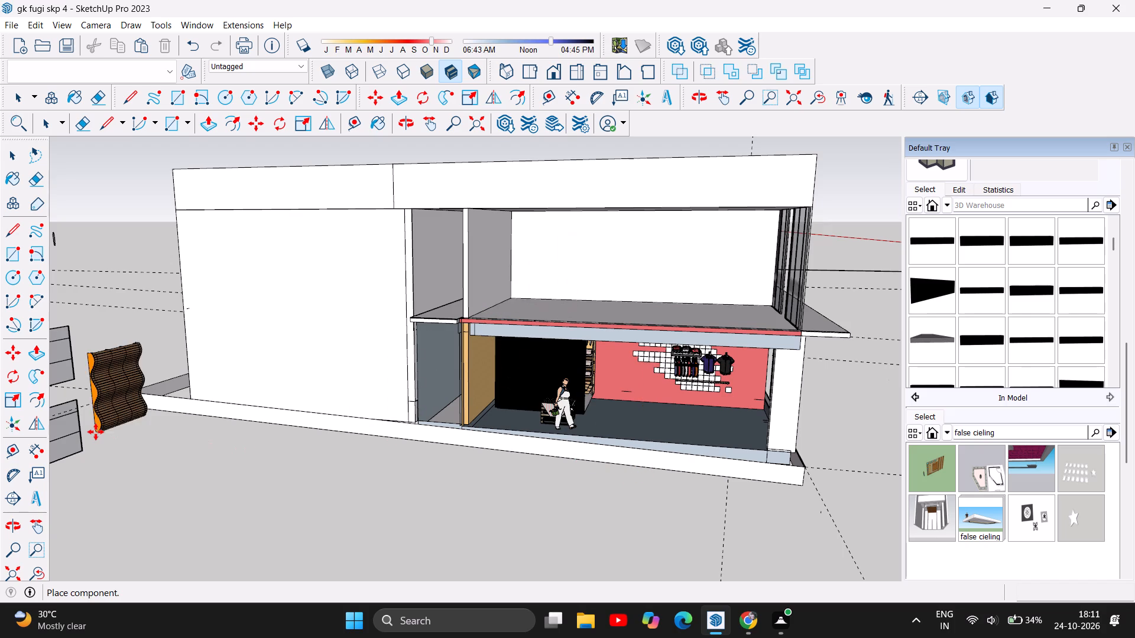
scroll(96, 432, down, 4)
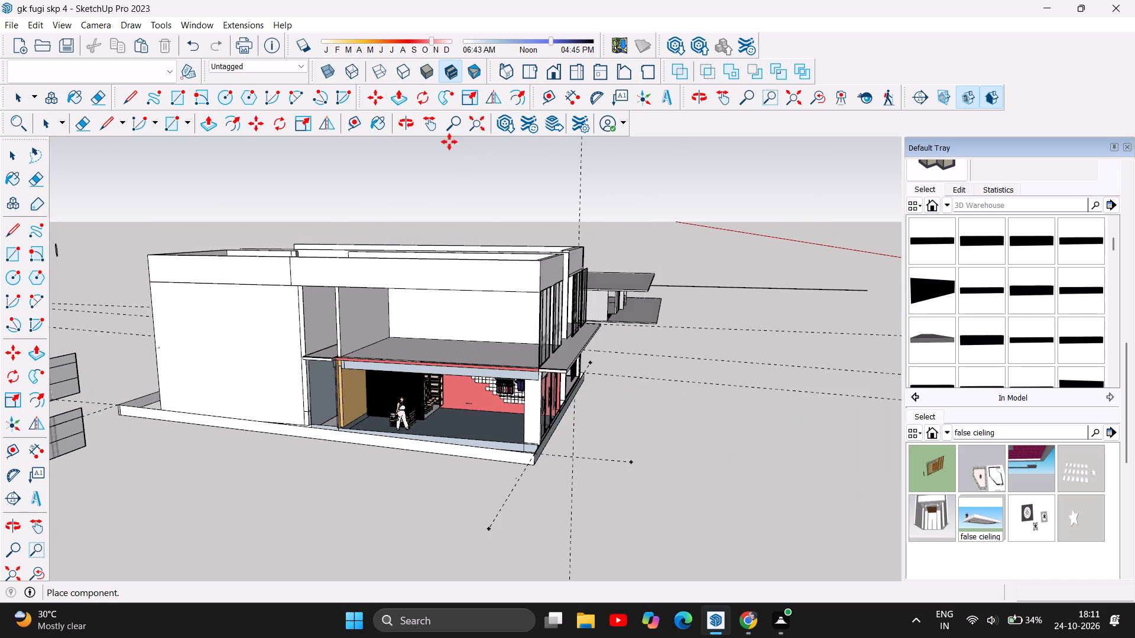
Examine the building from all sides, including the glazed front, staircase passage, roof and ground-floor shop and dining interiors.
click(409, 126)
drag(667, 348, 646, 352)
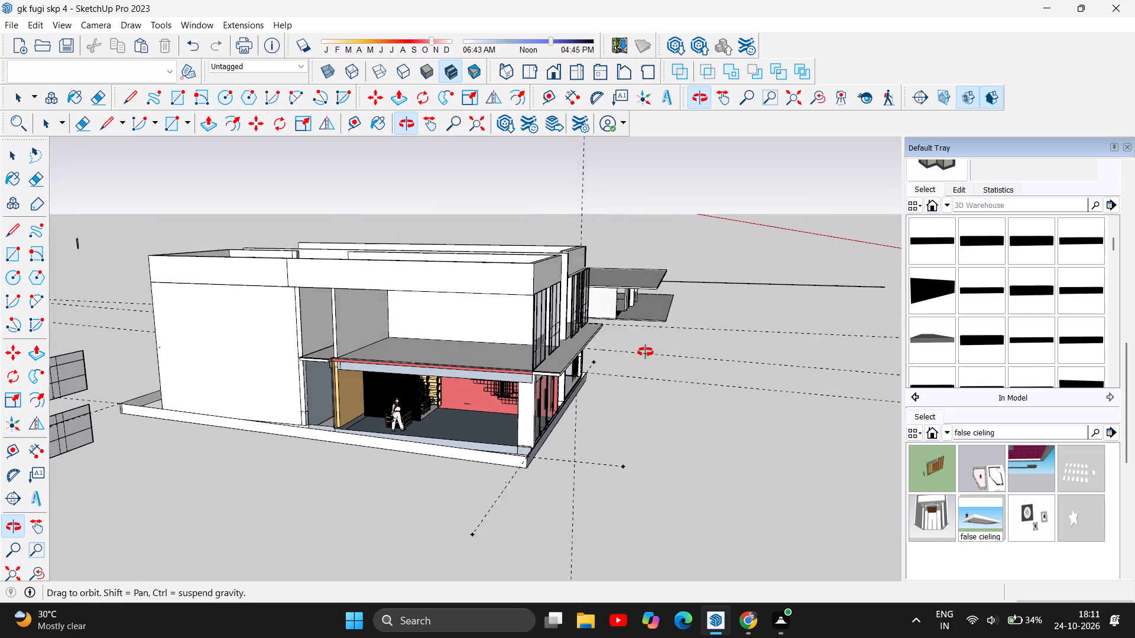
drag(646, 352, 306, 330)
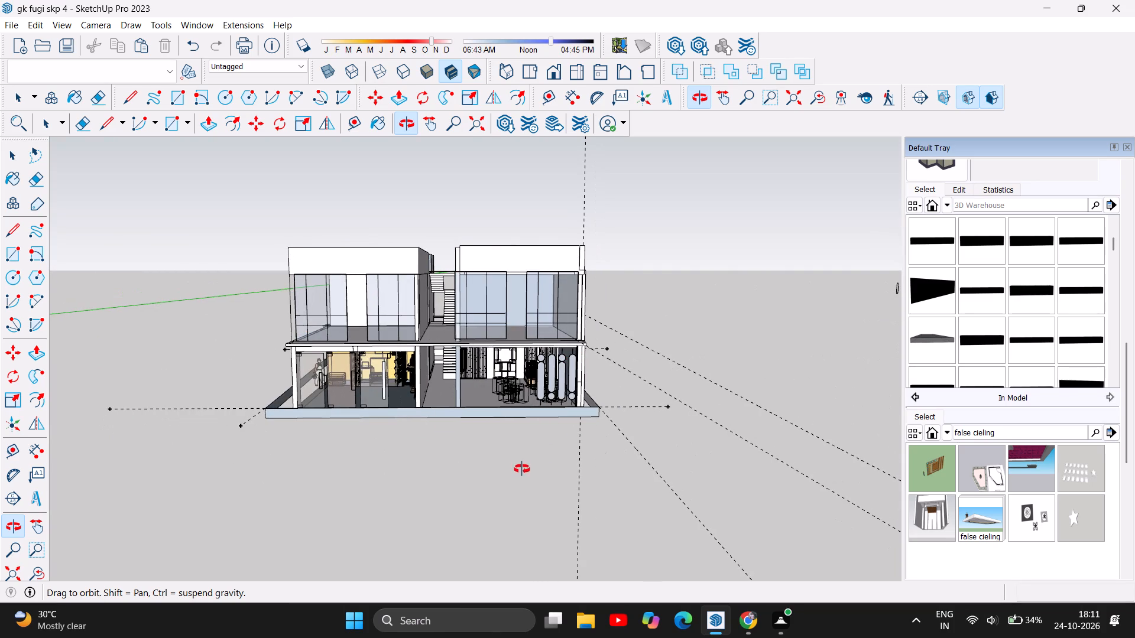
drag(443, 473, 1004, 454)
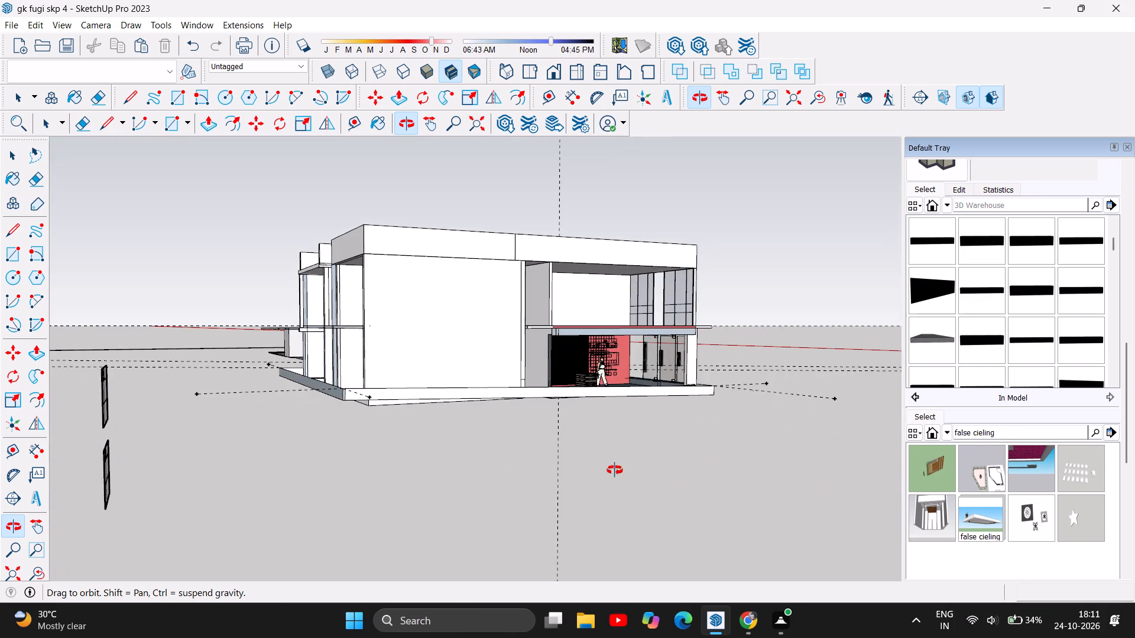
drag(615, 470, 906, 466)
drag(514, 477, 873, 507)
click(877, 505)
drag(449, 506, 748, 504)
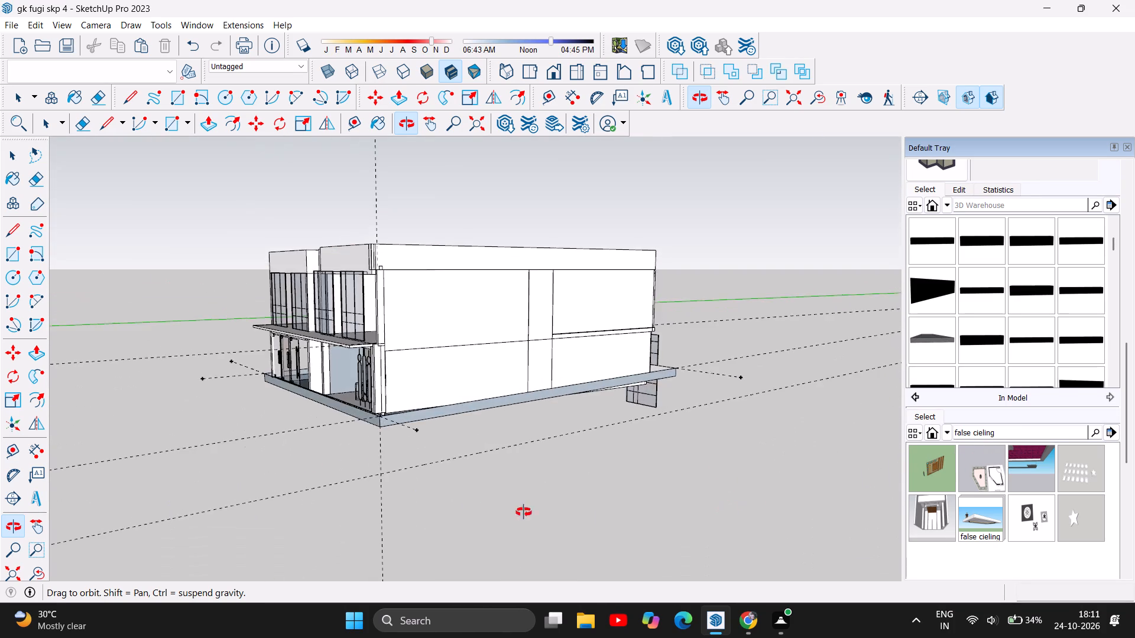
drag(283, 454, 715, 483)
click(715, 481)
drag(706, 477, 633, 451)
drag(620, 447, 541, 436)
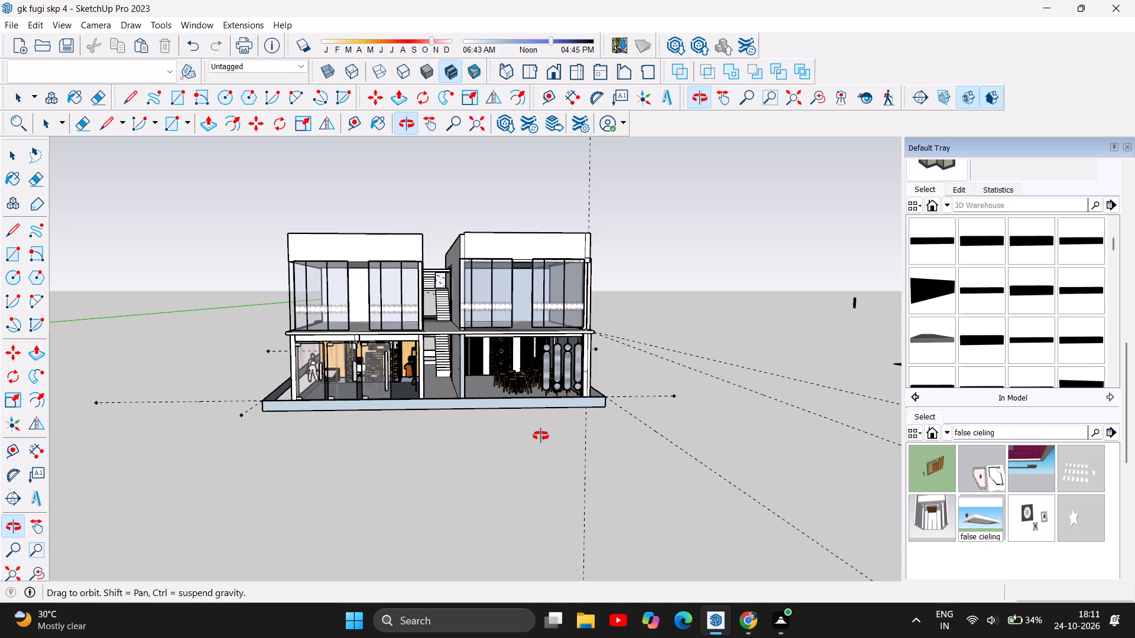
scroll(427, 341, up, 4)
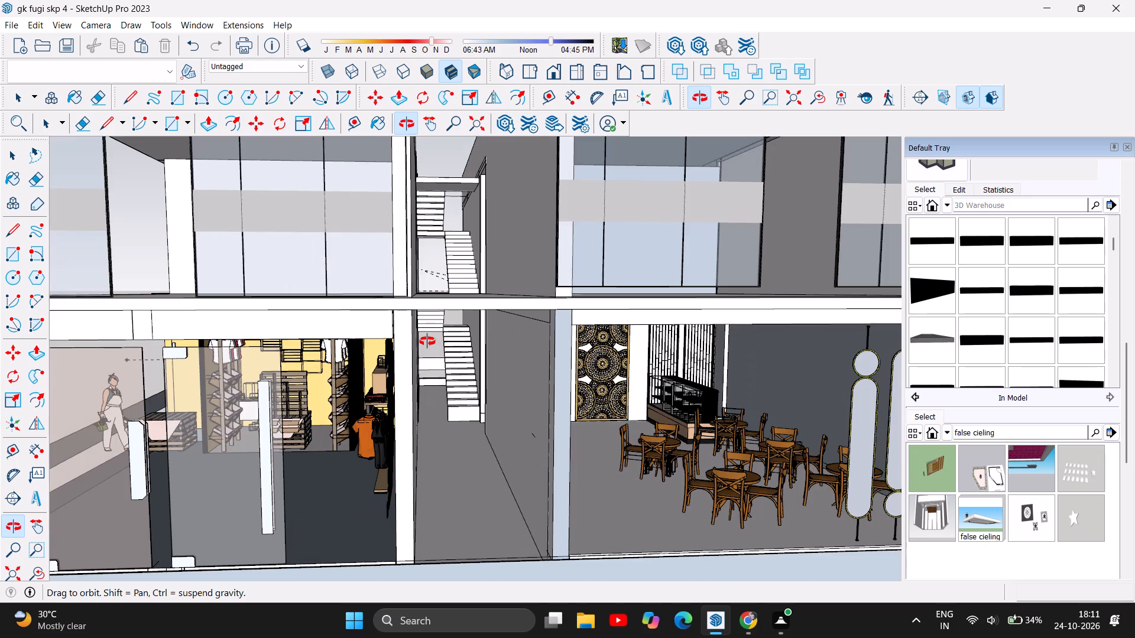
drag(445, 412, 420, 510)
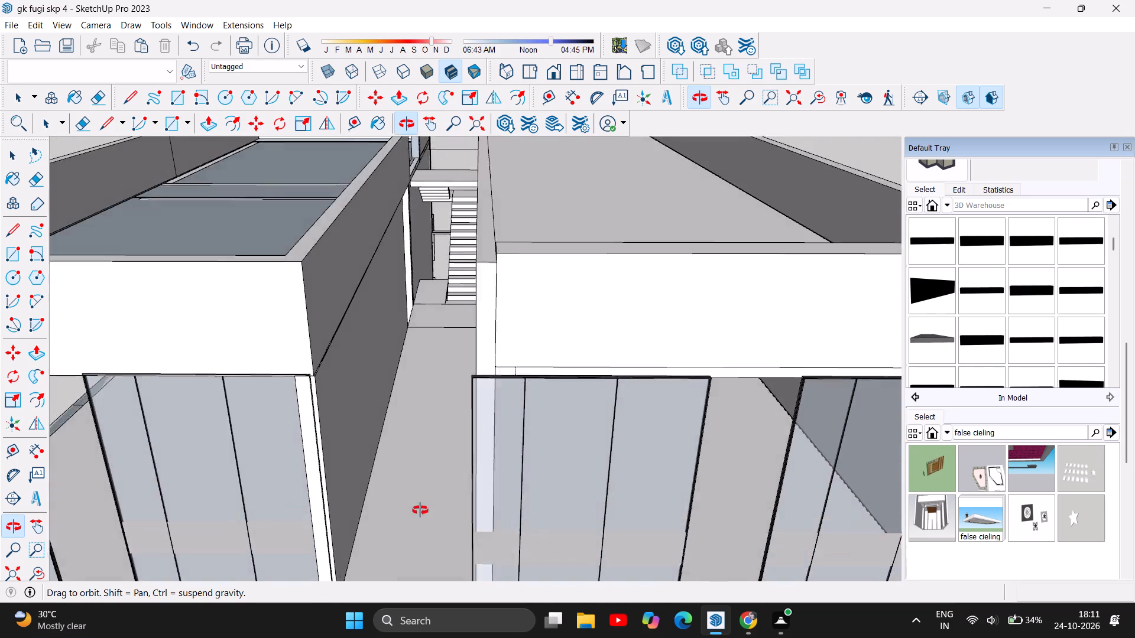
drag(420, 510, 586, 533)
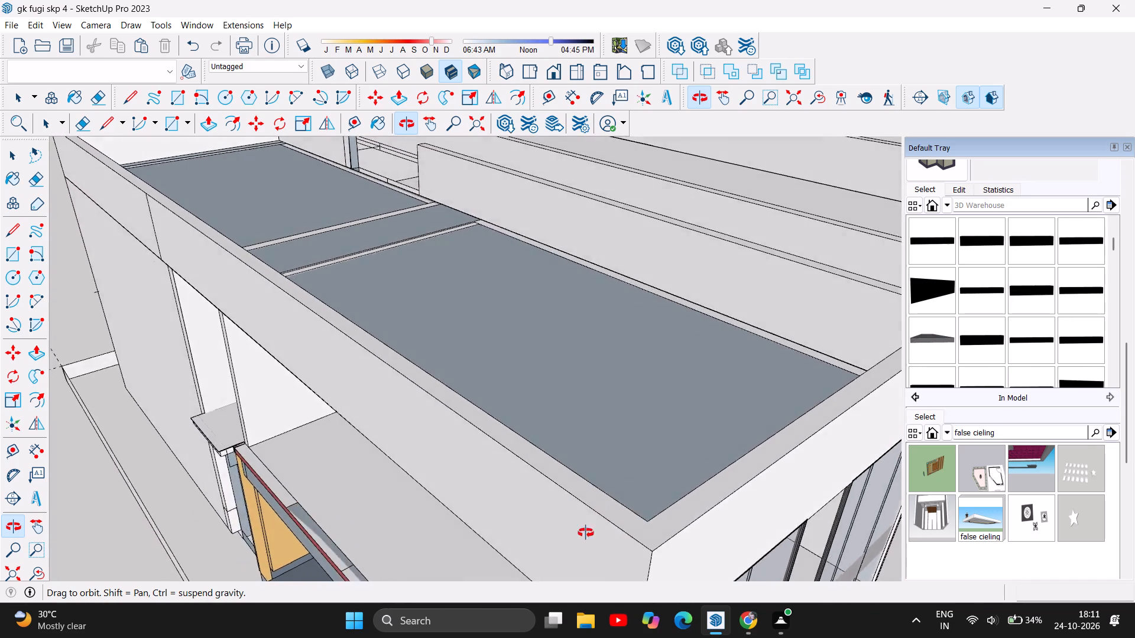
drag(586, 533, 436, 411)
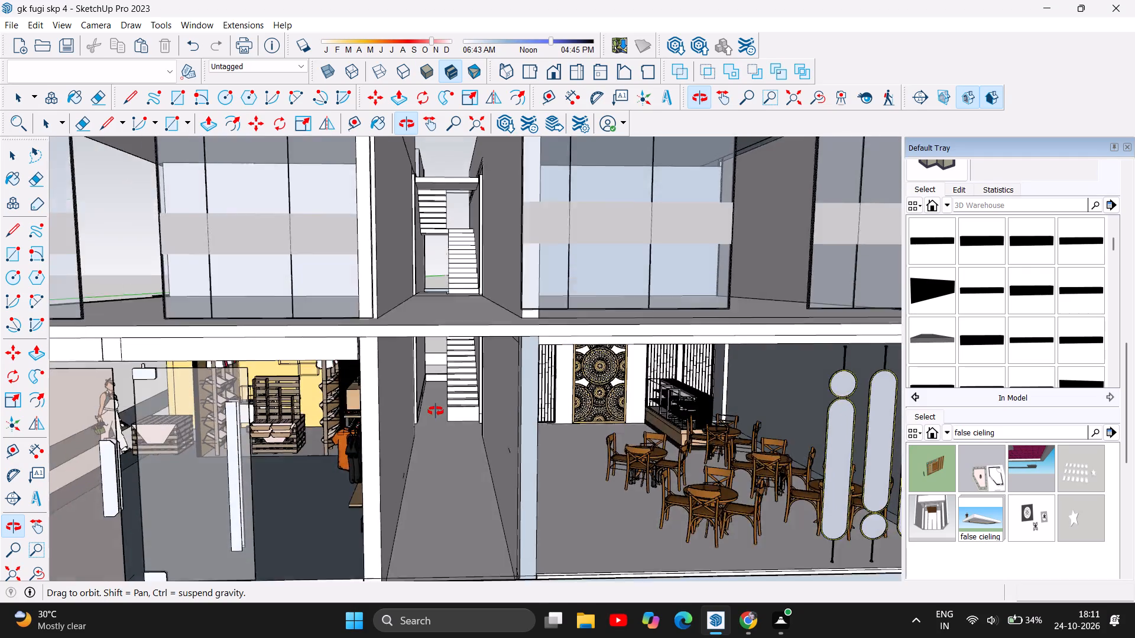
drag(436, 411, 433, 380)
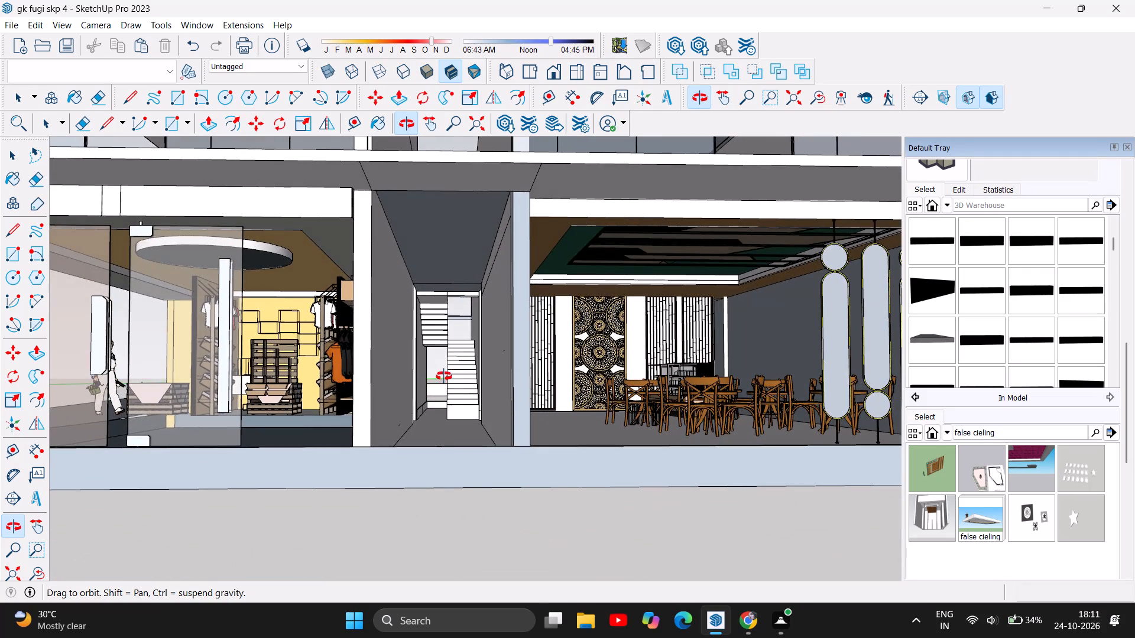
scroll(444, 376, up, 2)
scroll(444, 376, down, 4)
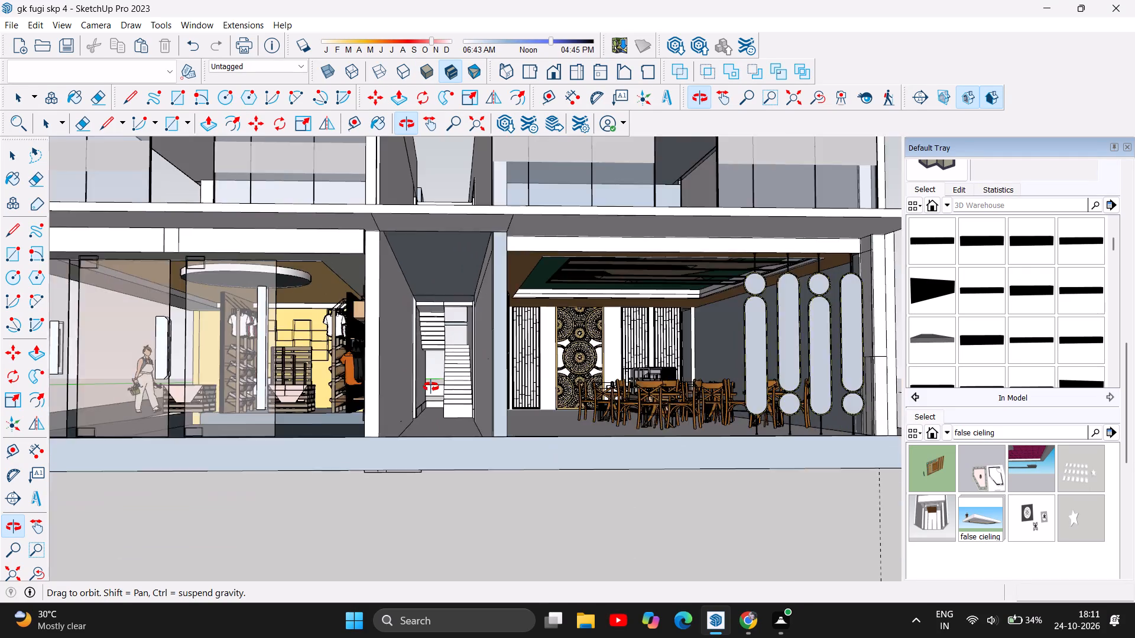
scroll(431, 387, down, 2)
drag(431, 387, 429, 414)
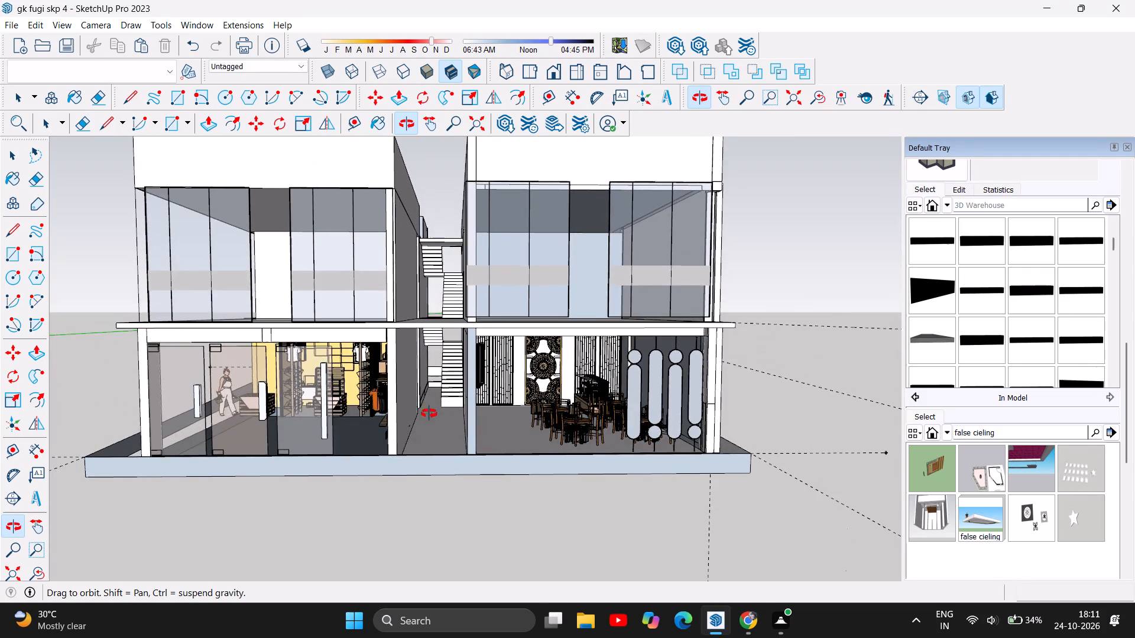
drag(429, 414, 381, 410)
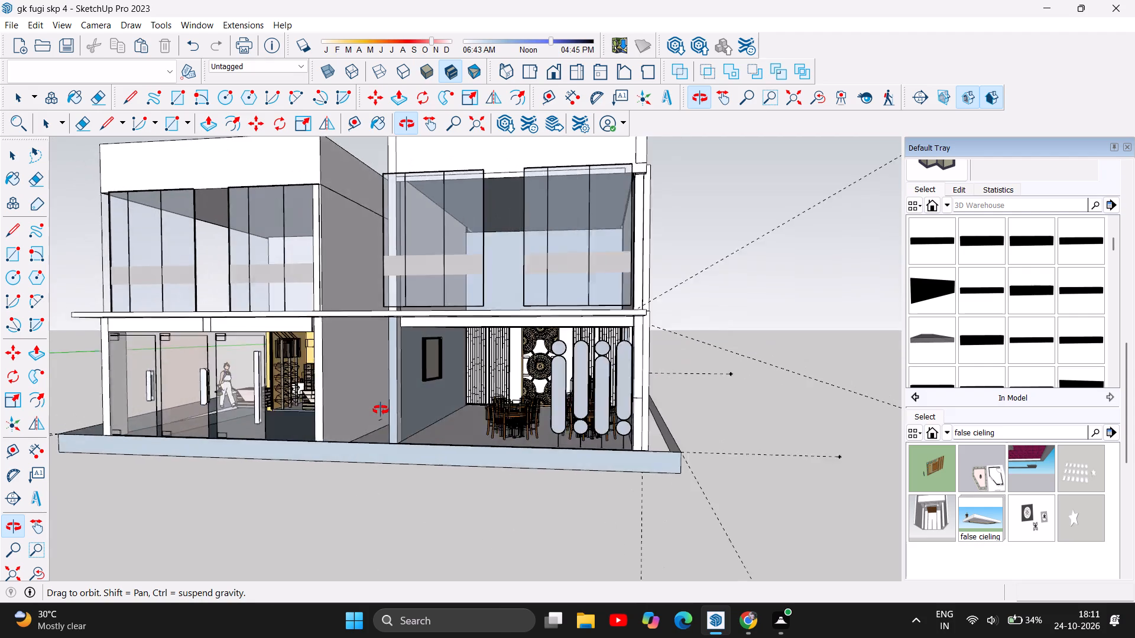
drag(381, 410, 366, 444)
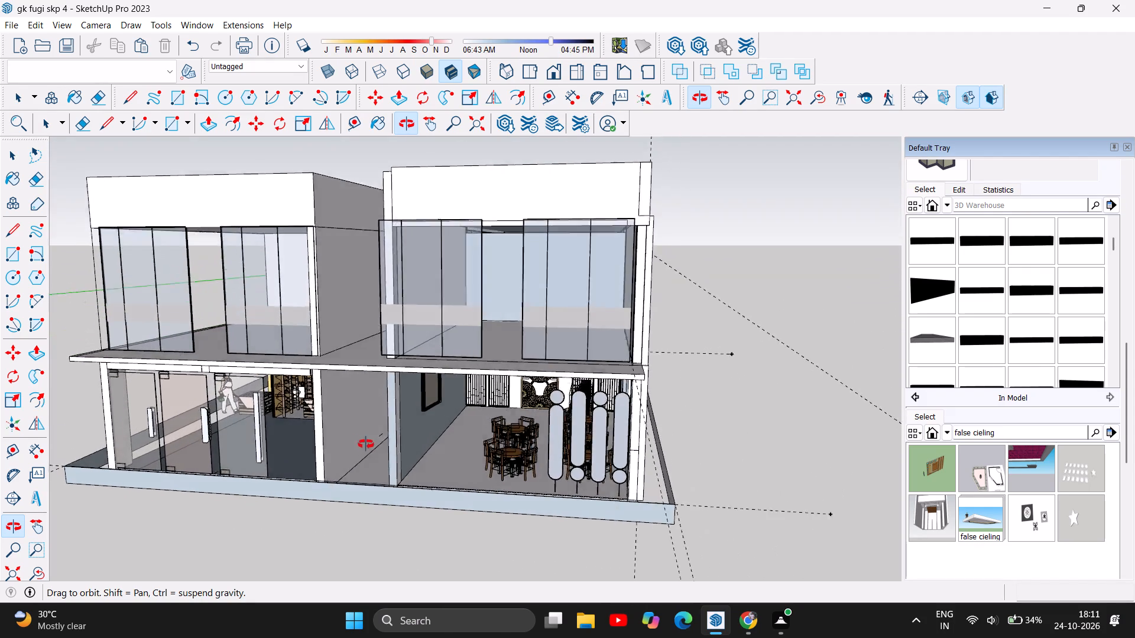
drag(366, 444, 282, 480)
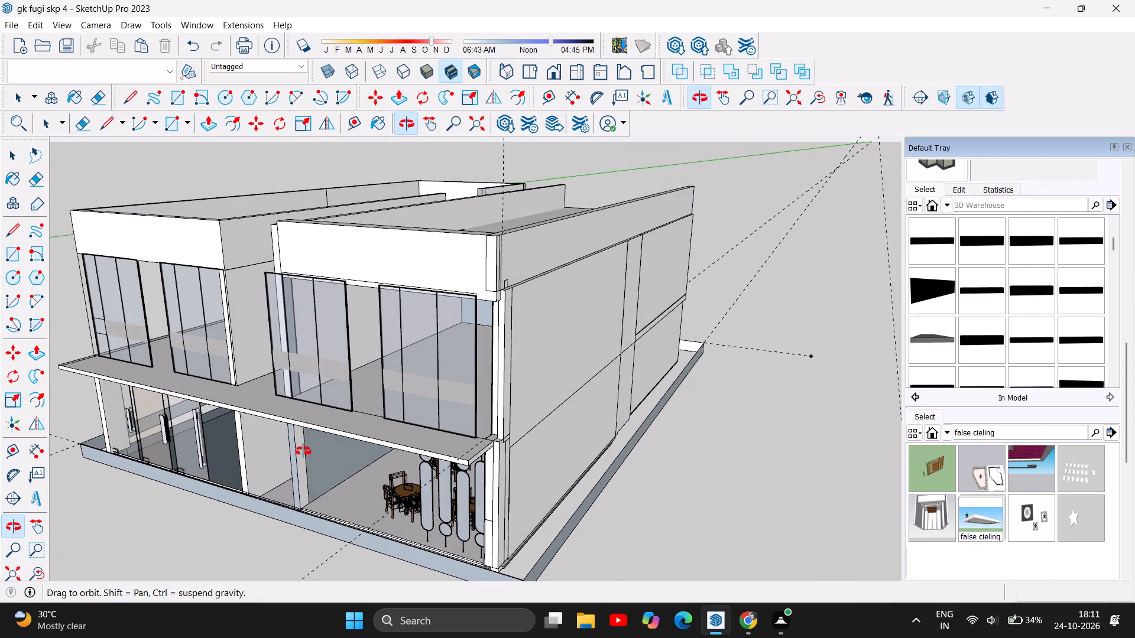
Move the upper-floor front glazing of the block above the dining area about 1' 9" to fit its opening.
scroll(454, 341, up, 5)
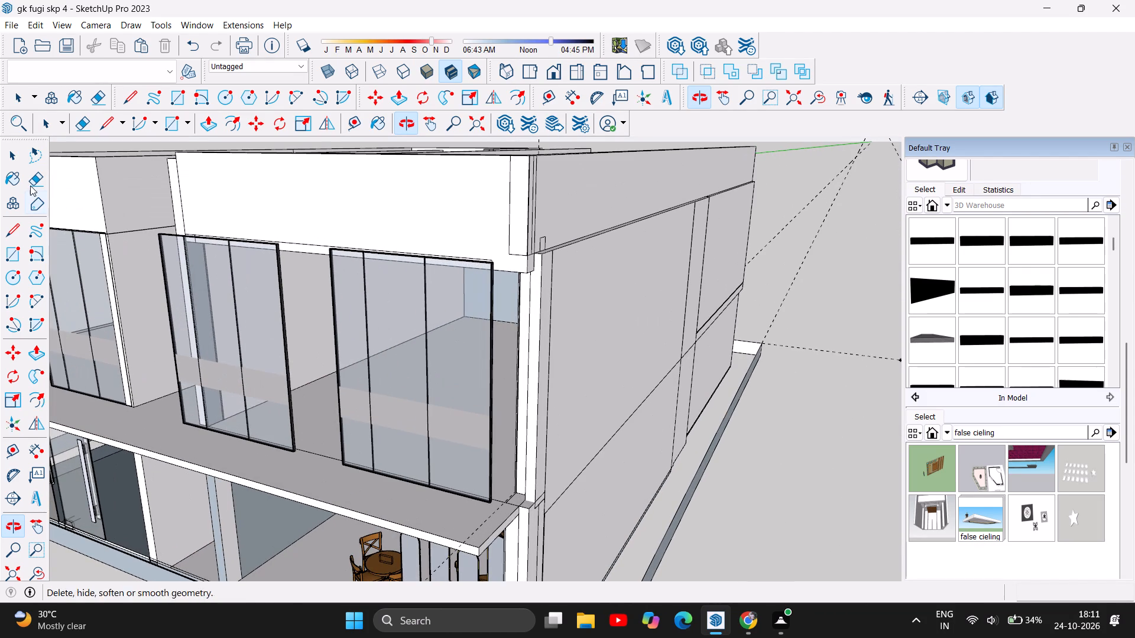
click(15, 154)
click(424, 386)
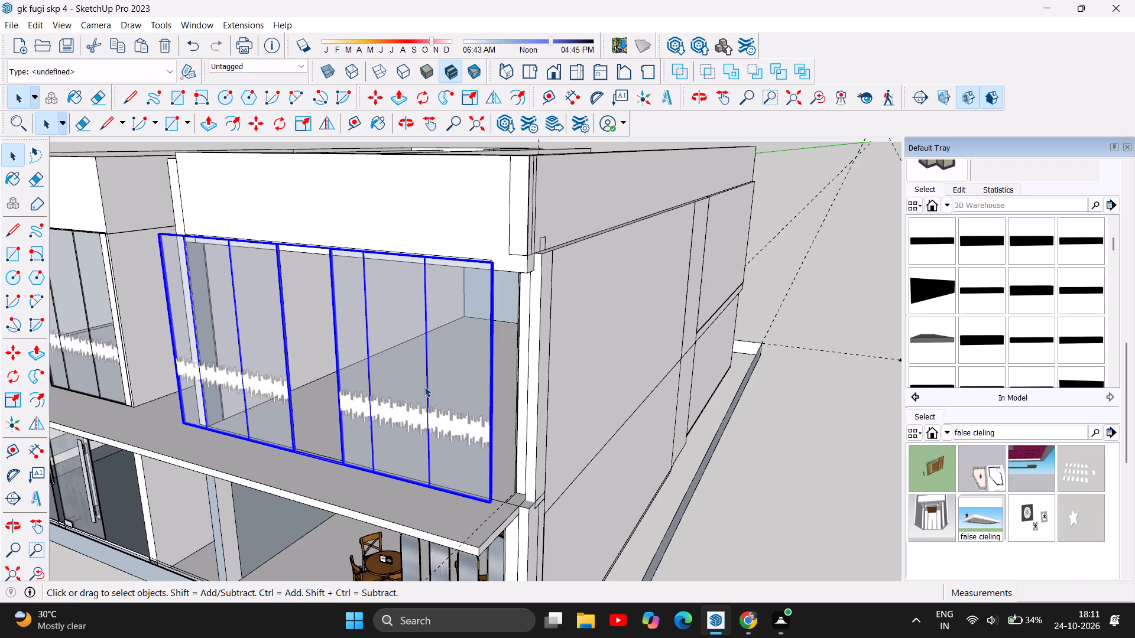
click(373, 102)
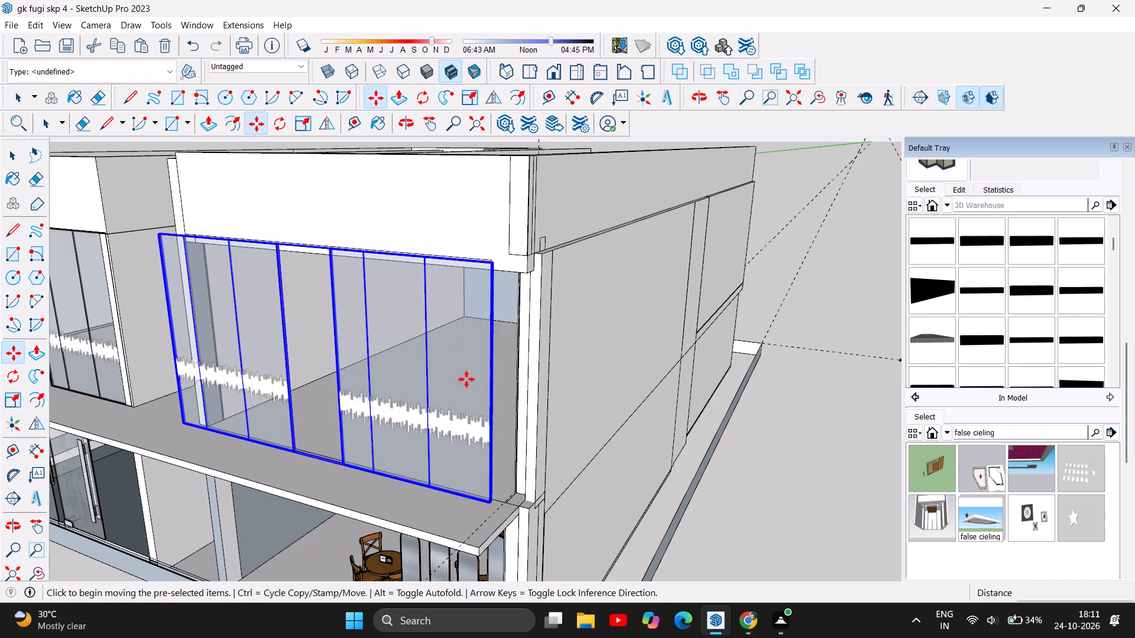
drag(419, 388, 452, 395)
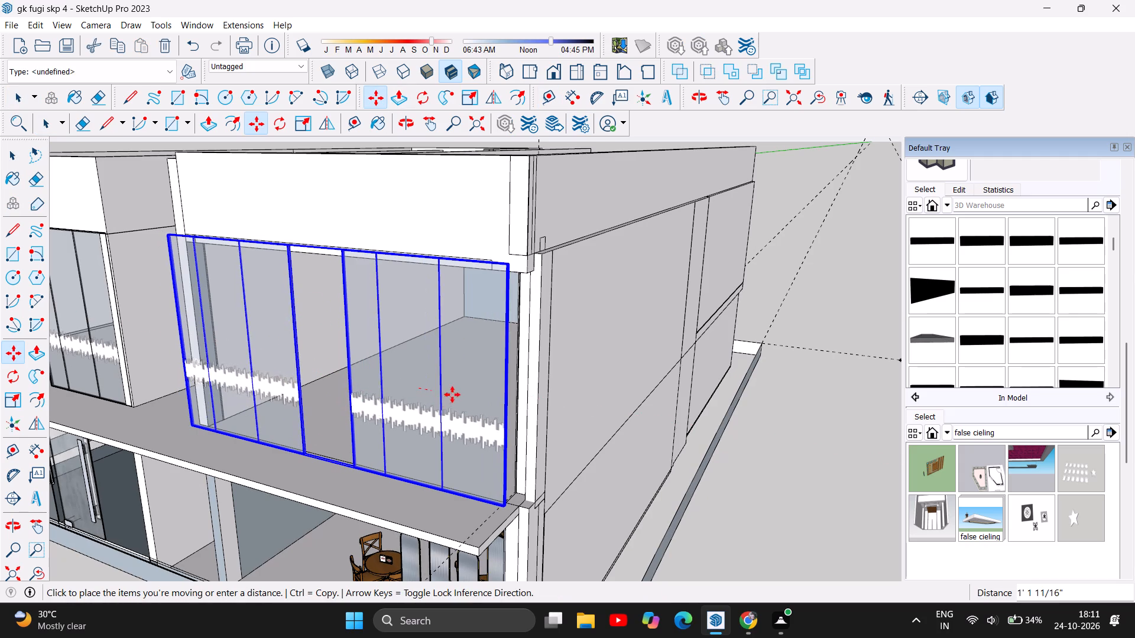
drag(452, 395, 462, 377)
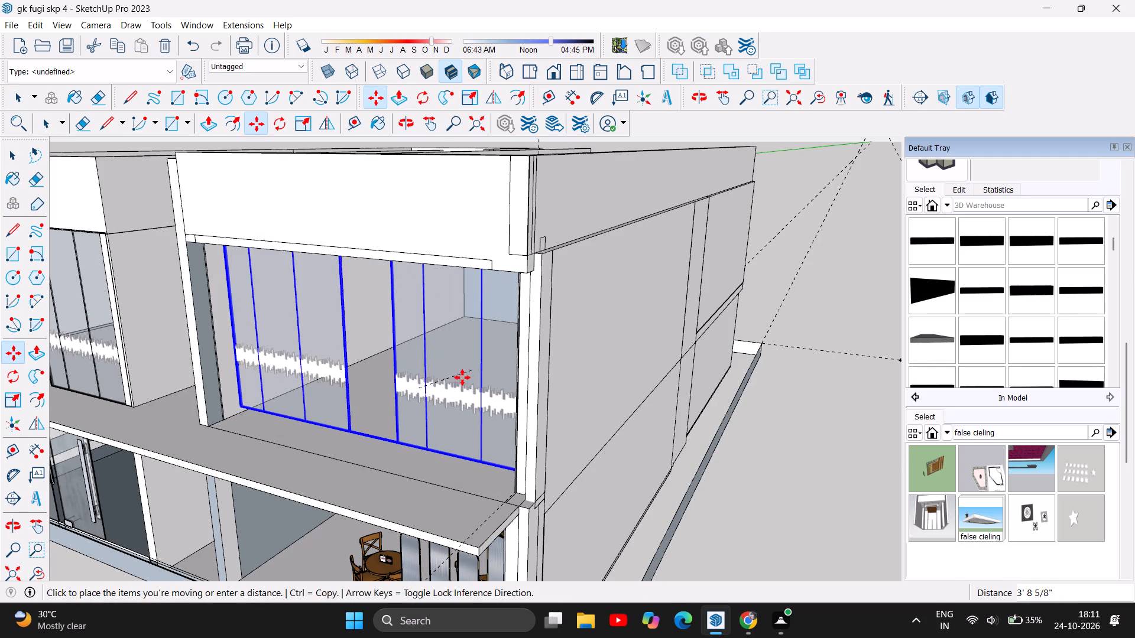
drag(462, 377, 454, 388)
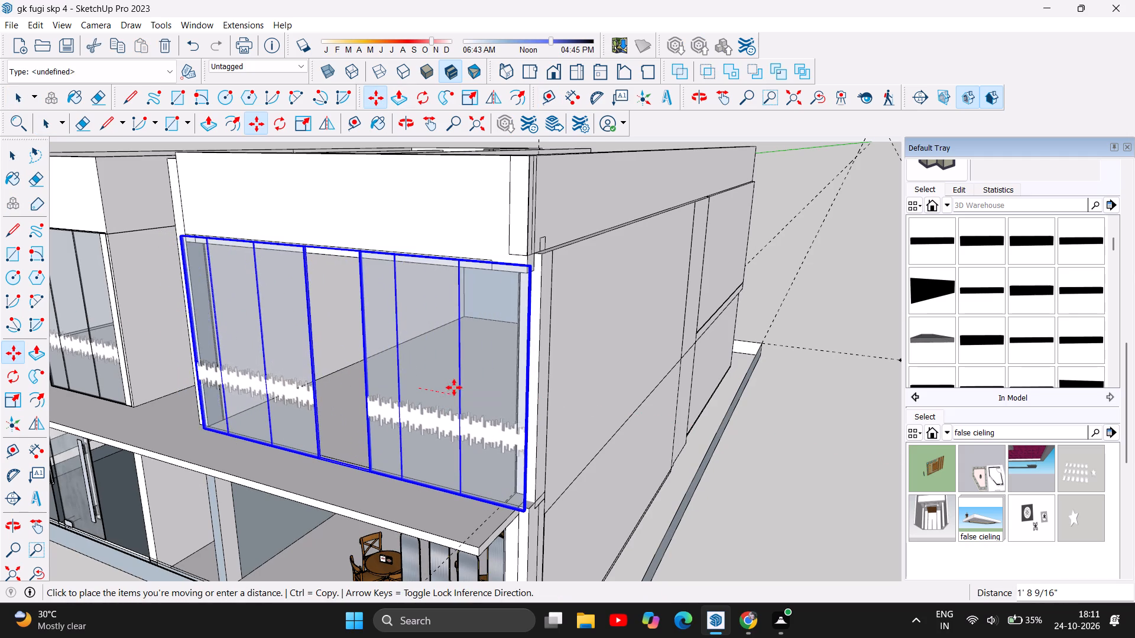
drag(454, 388, 456, 386)
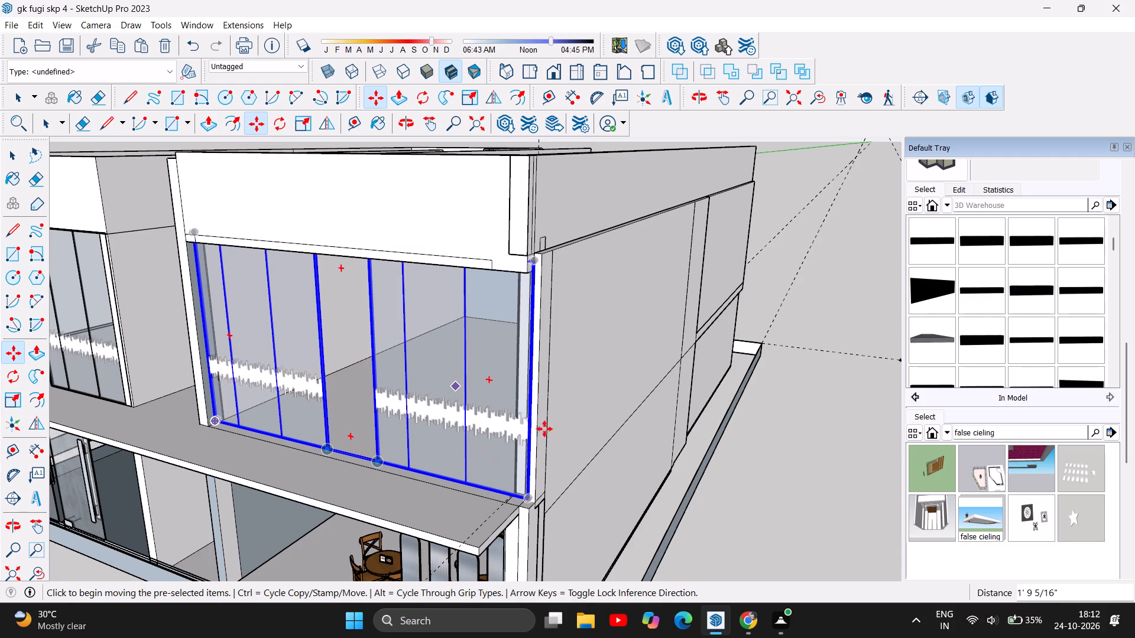
scroll(575, 459, down, 5)
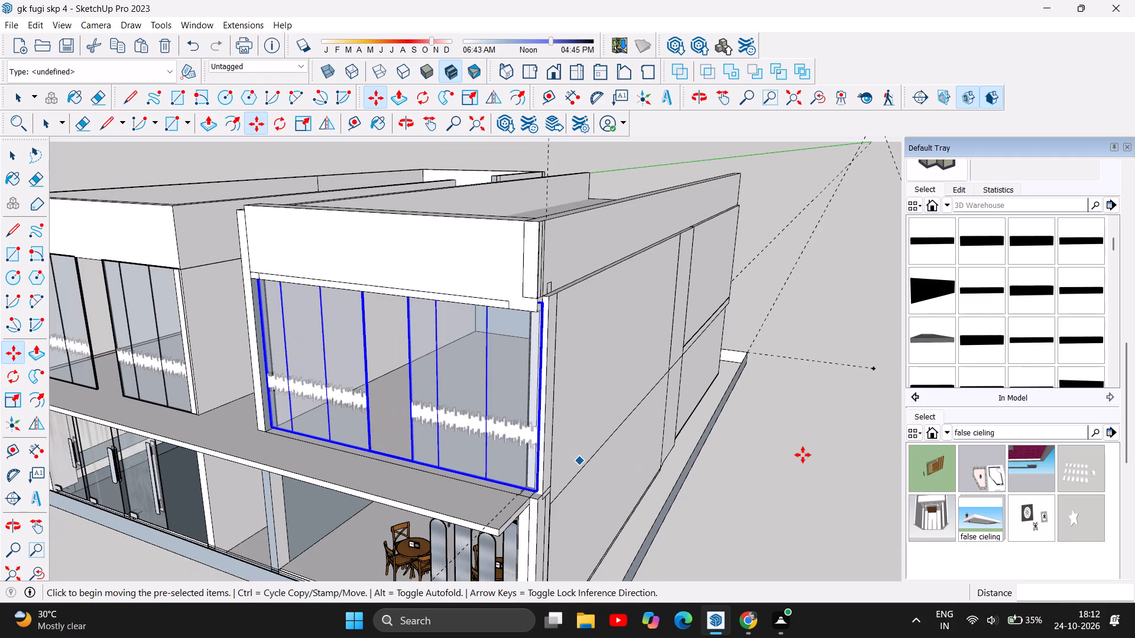
scroll(803, 455, down, 4)
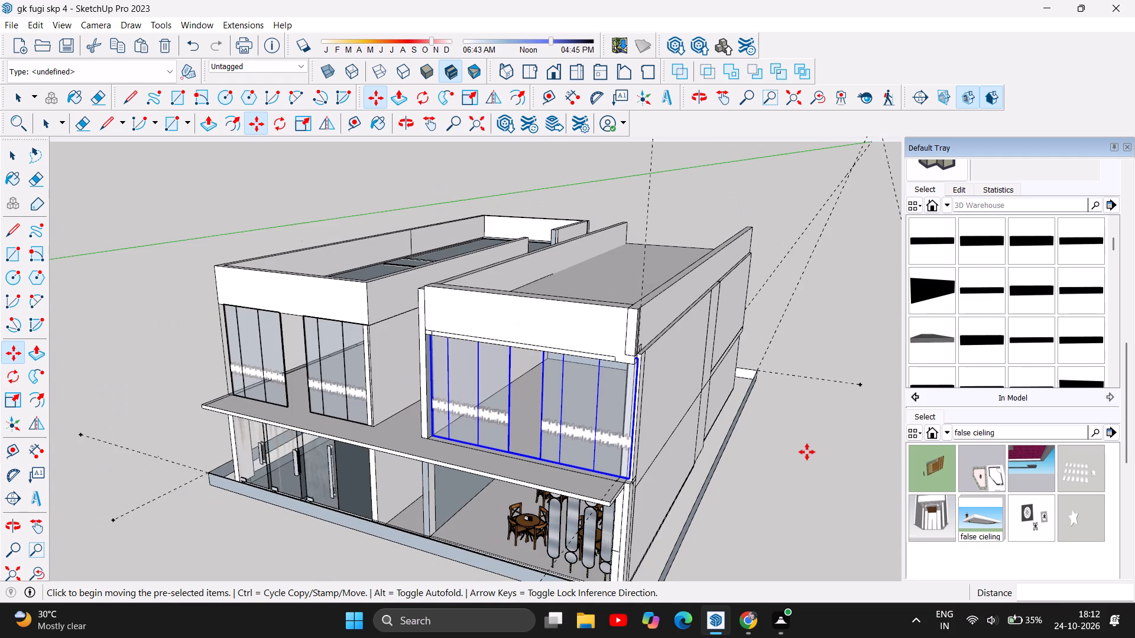
key(Escape)
Shift the other block's upper-floor front glazing about 1 7/8" within its opening.
scroll(345, 428, up, 2)
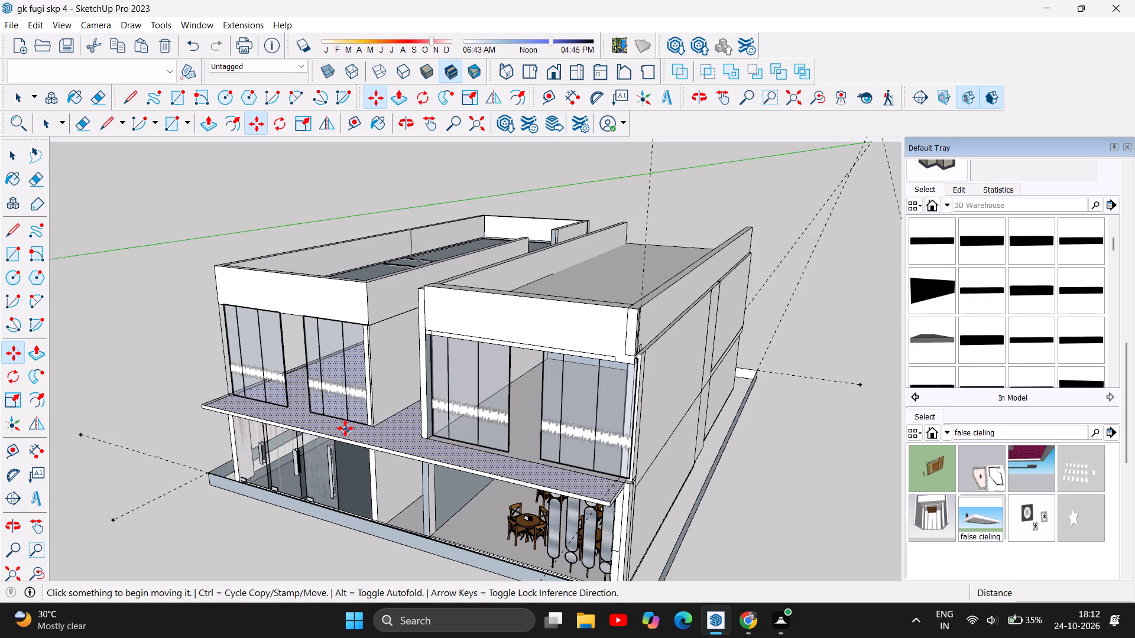
scroll(345, 428, up, 4)
scroll(346, 376, up, 4)
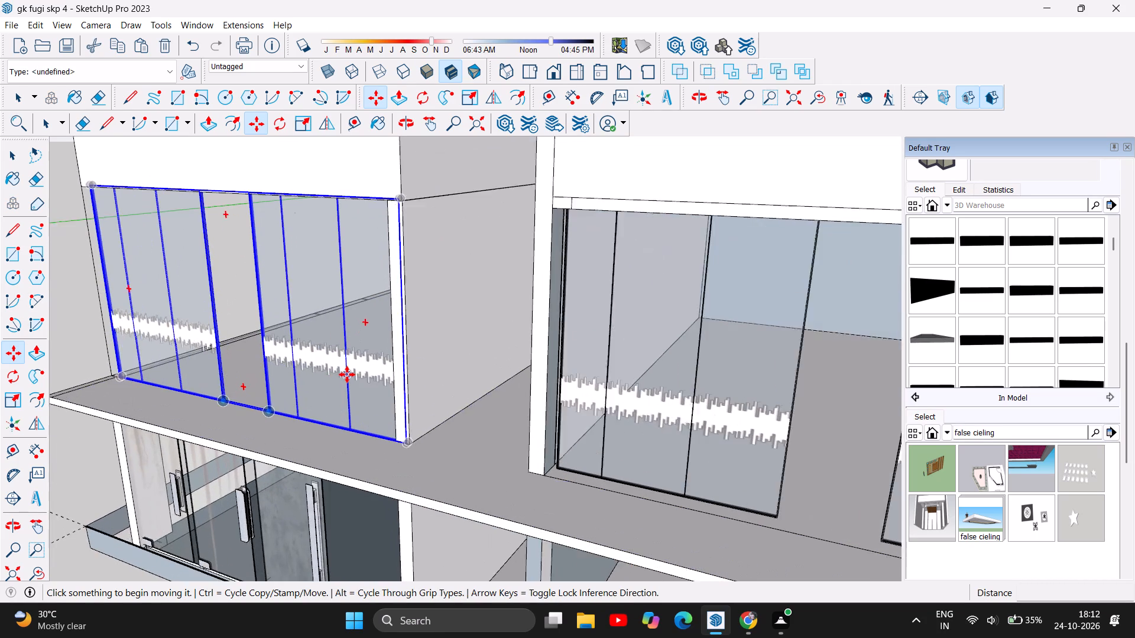
click(270, 382)
scroll(270, 382, up, 1)
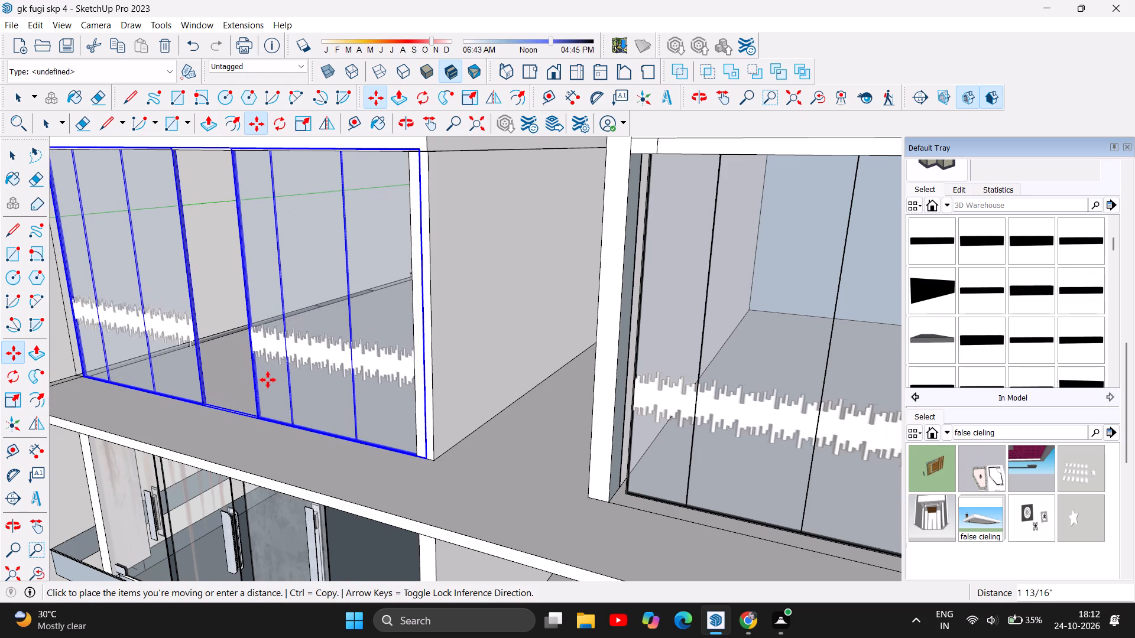
scroll(476, 486, down, 3)
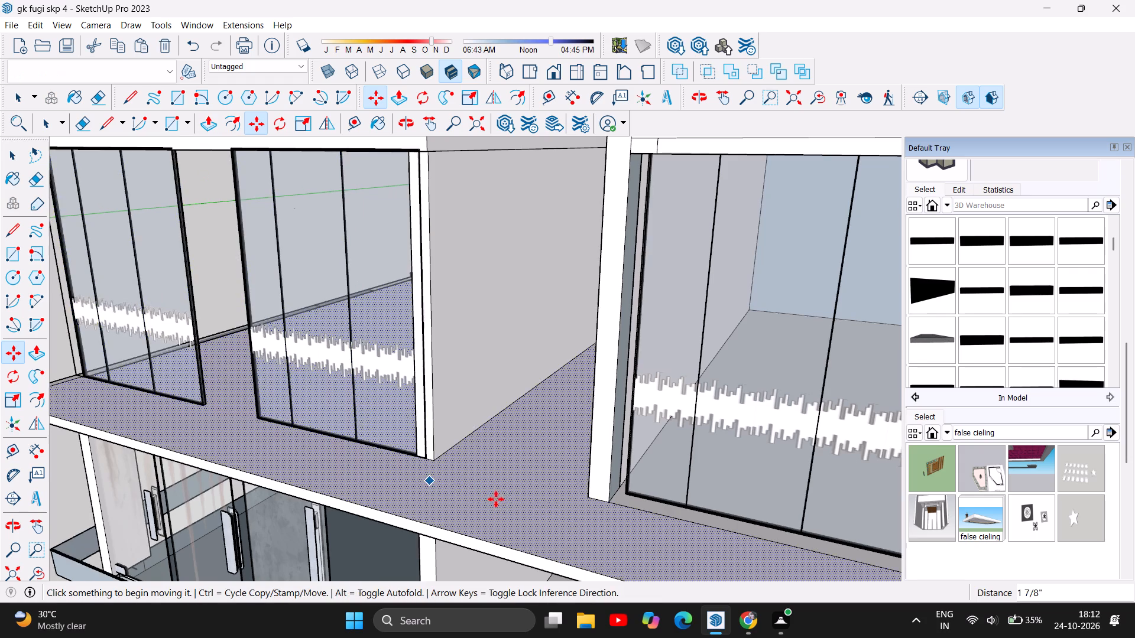
Examine the two-block front and the open upper-floor side above the ground-floor shop.
scroll(496, 499, down, 2)
scroll(605, 545, down, 10)
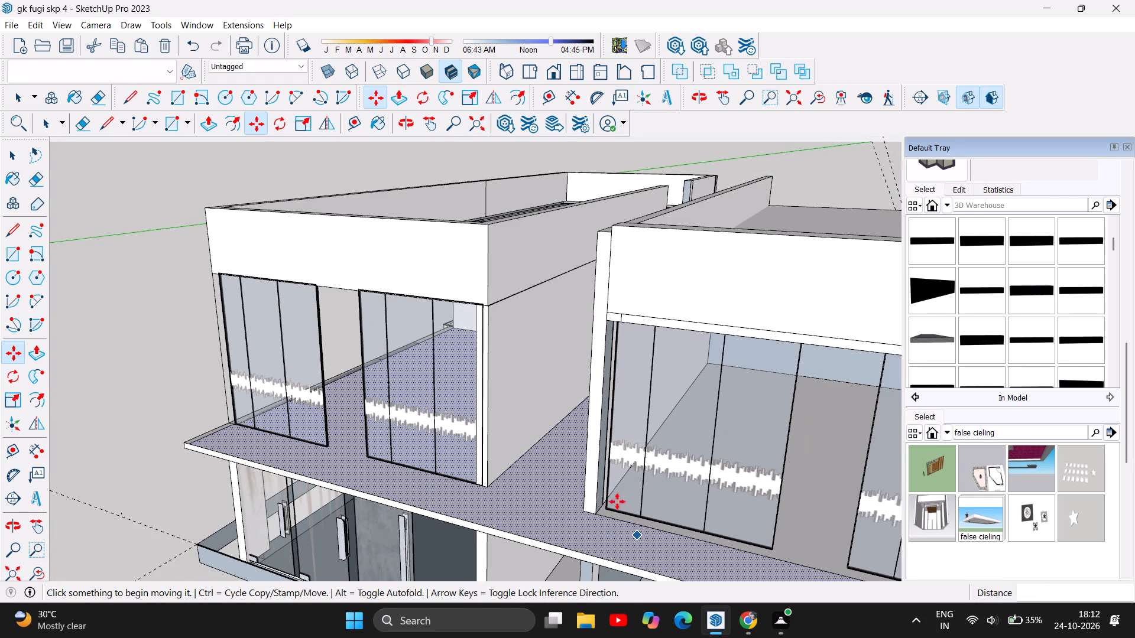
scroll(617, 502, down, 1)
scroll(536, 422, down, 11)
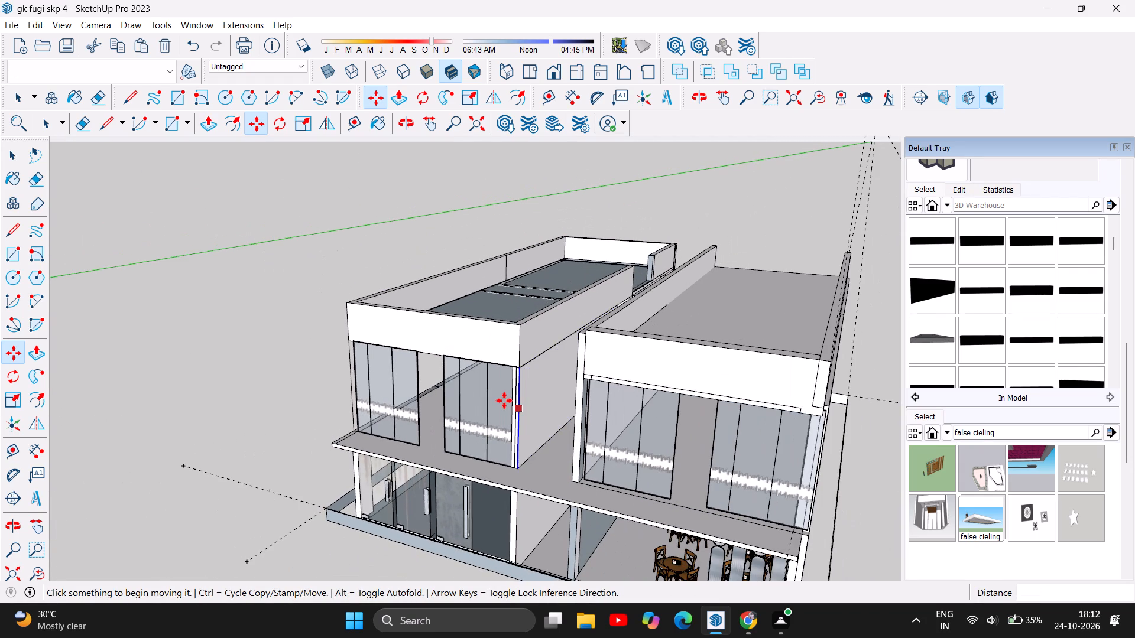
scroll(504, 401, down, 1)
scroll(711, 229, down, 3)
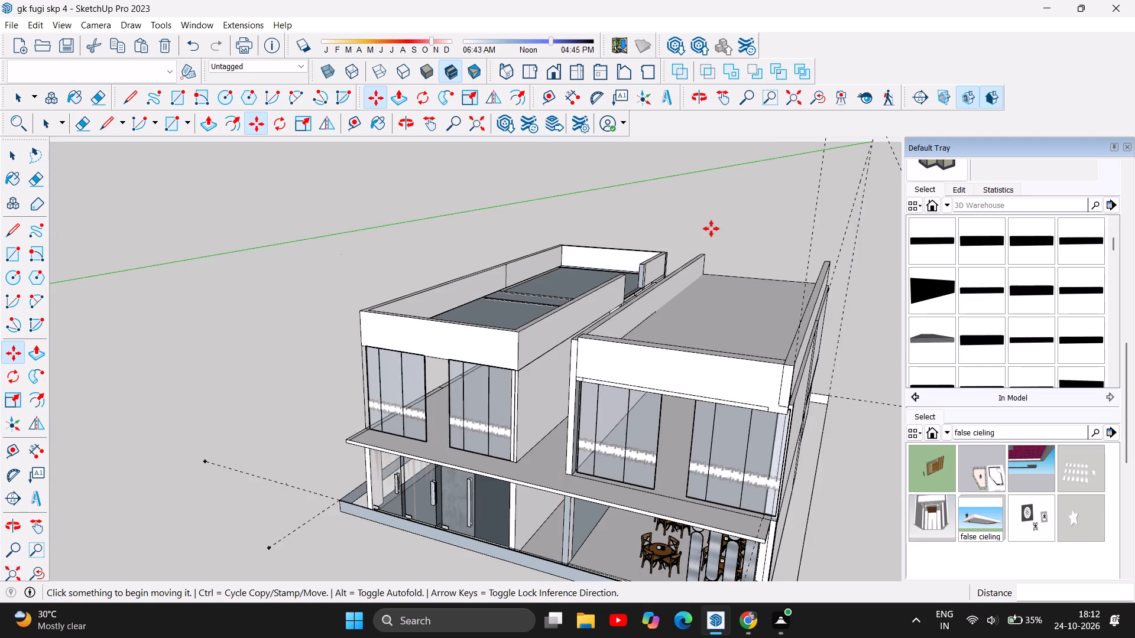
scroll(711, 229, down, 2)
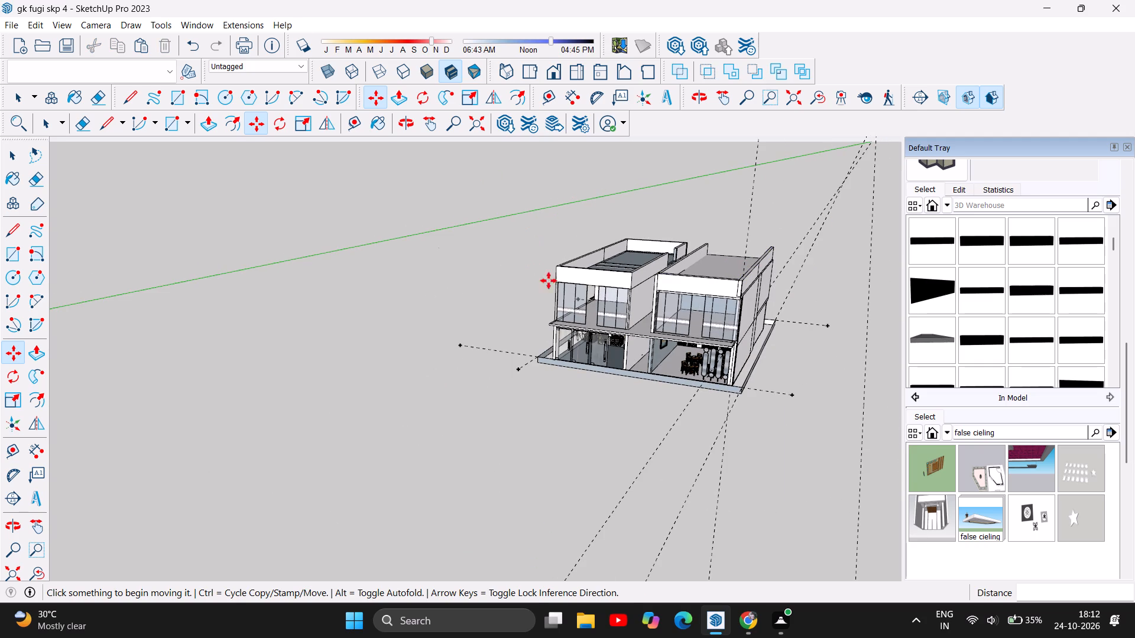
scroll(651, 338, up, 4)
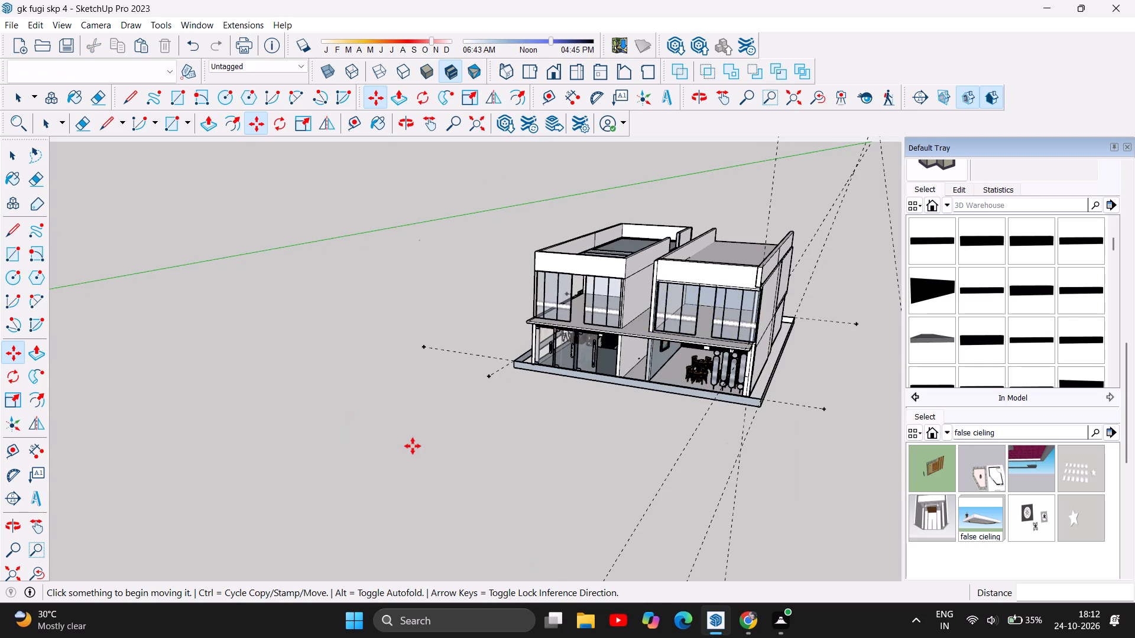
click(407, 122)
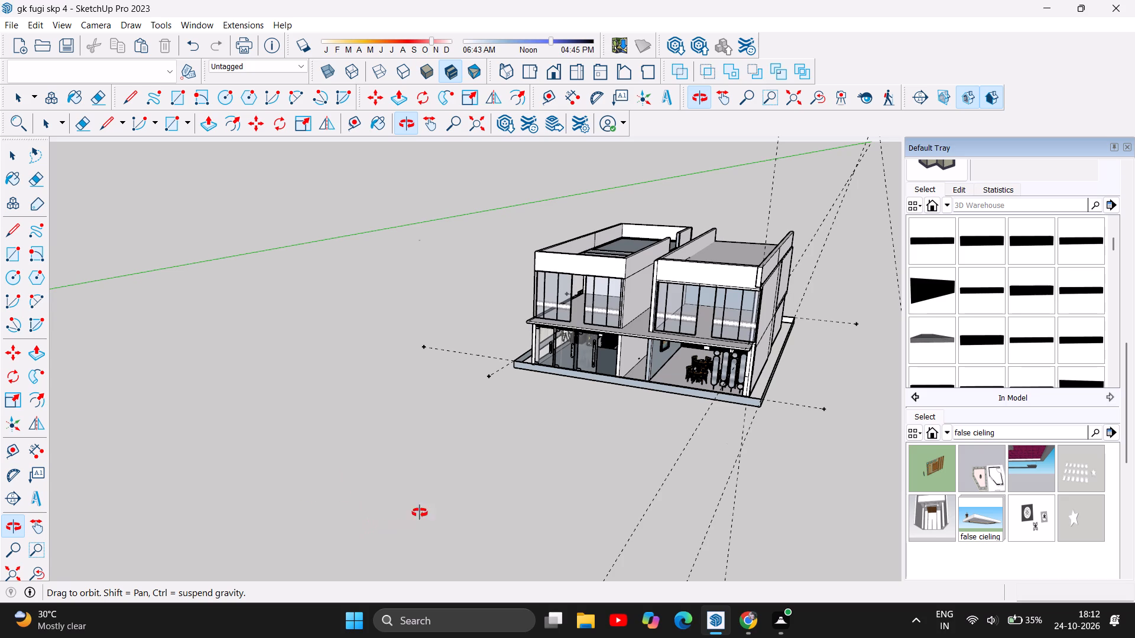
drag(396, 401, 737, 341)
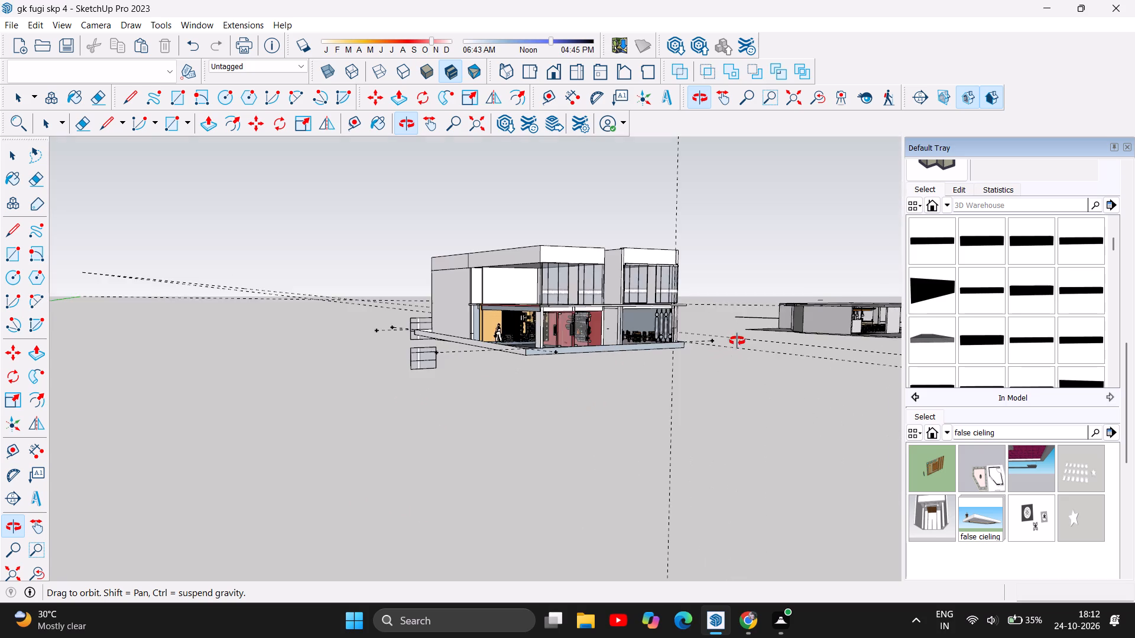
drag(737, 341, 748, 334)
scroll(488, 238, up, 3)
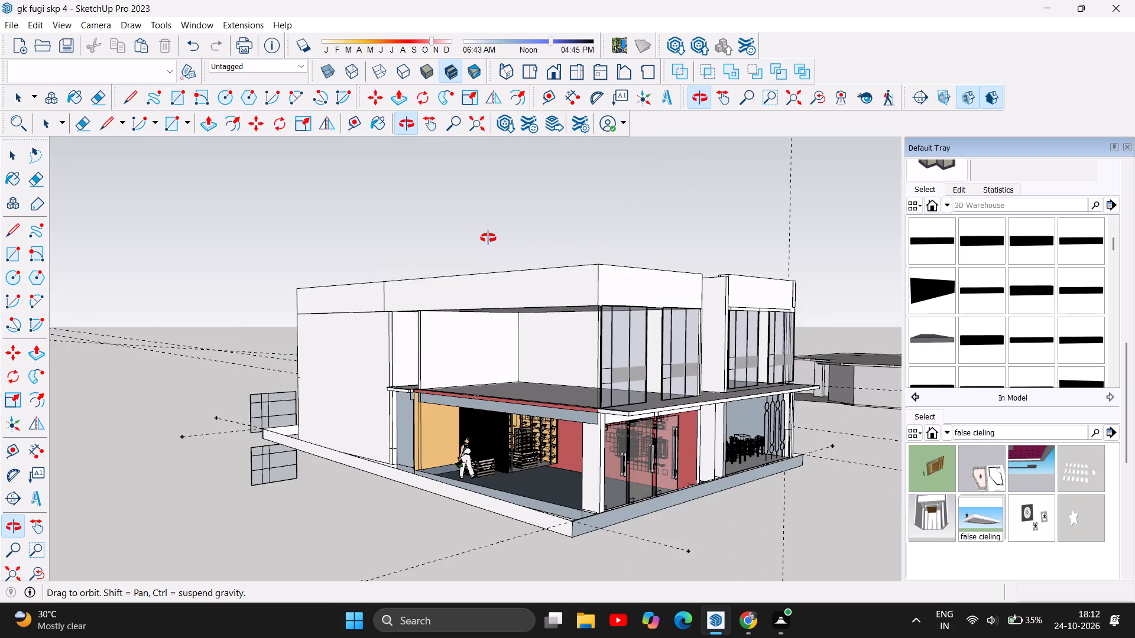
scroll(567, 351, up, 3)
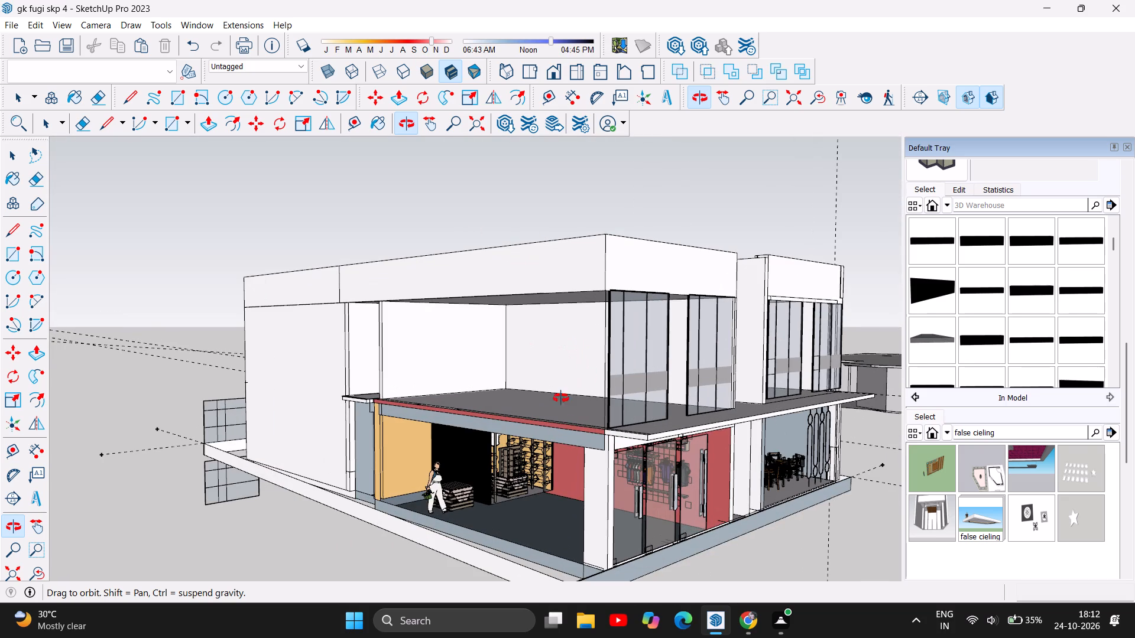
drag(541, 412, 485, 487)
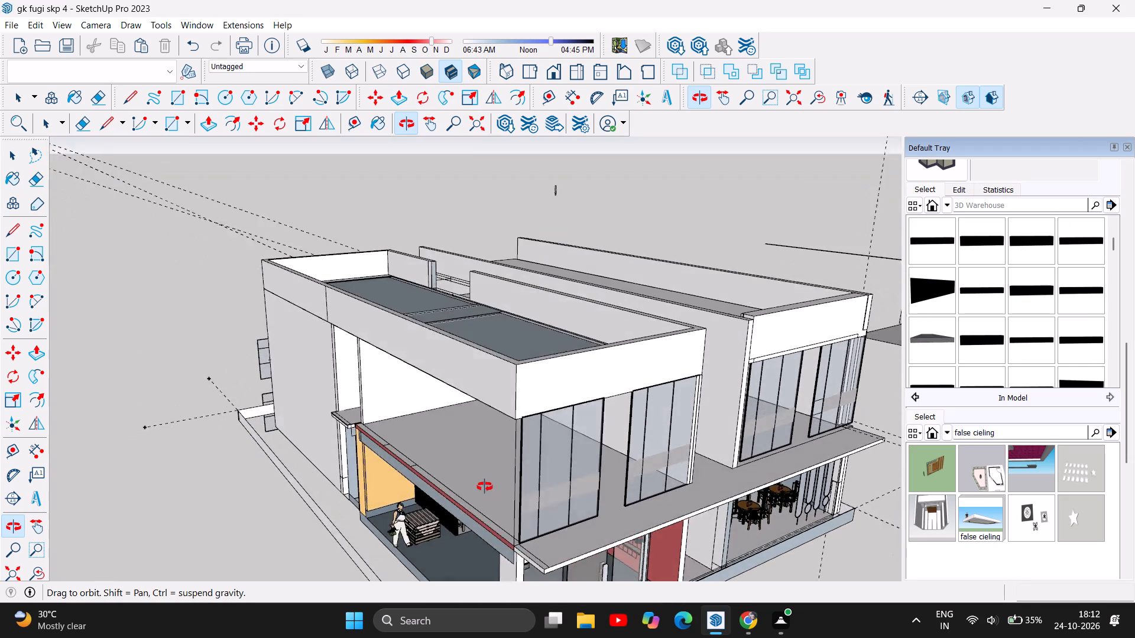
drag(485, 487, 476, 496)
scroll(465, 561, up, 6)
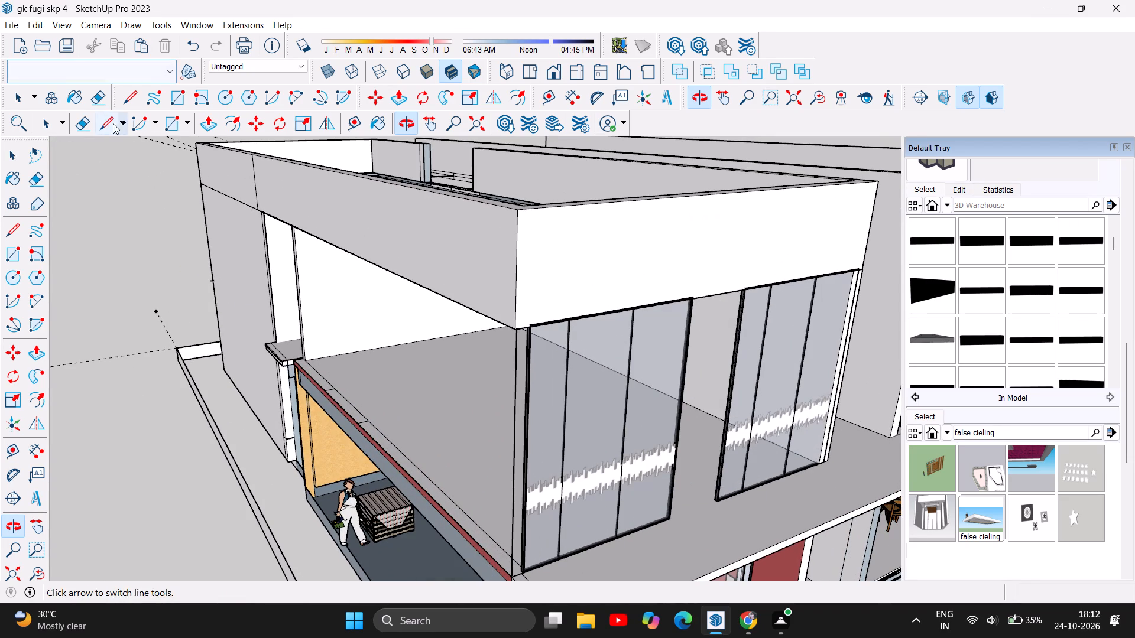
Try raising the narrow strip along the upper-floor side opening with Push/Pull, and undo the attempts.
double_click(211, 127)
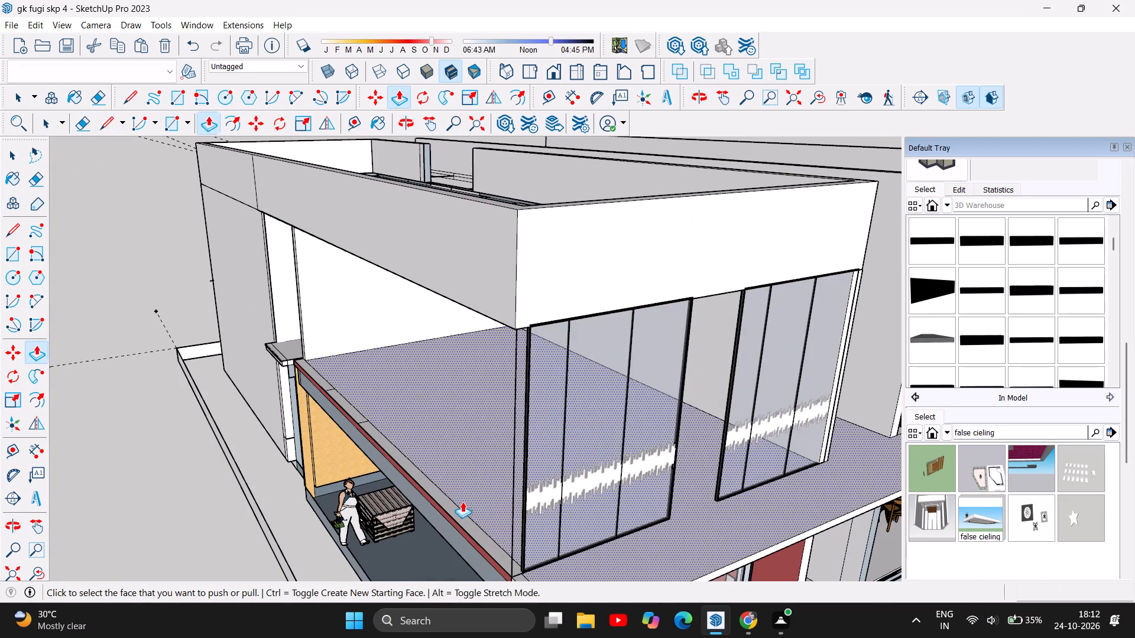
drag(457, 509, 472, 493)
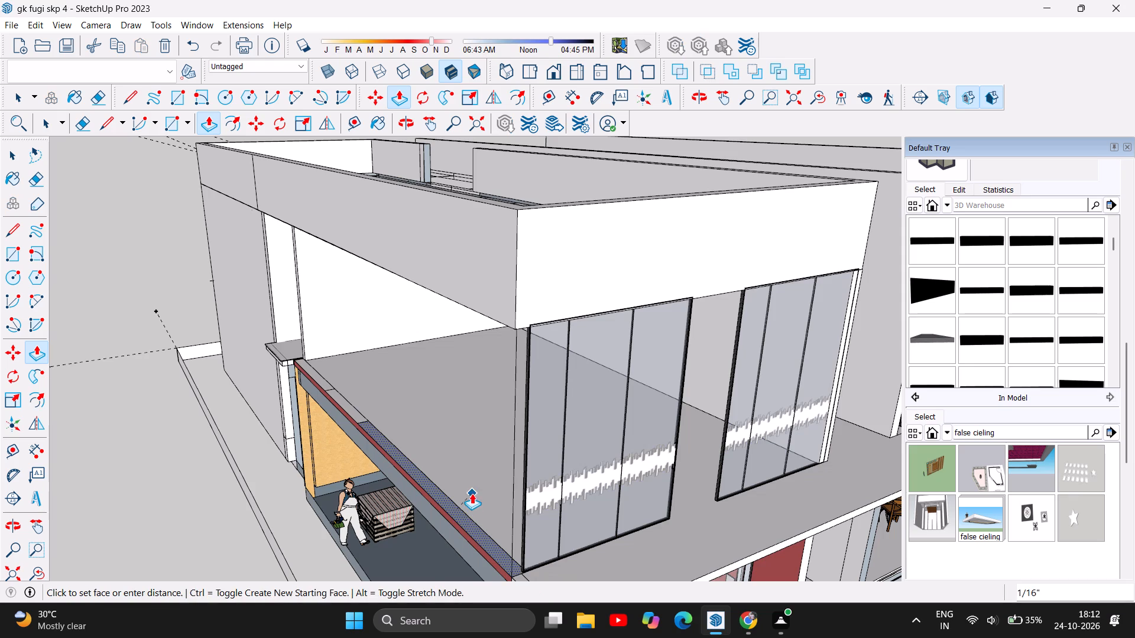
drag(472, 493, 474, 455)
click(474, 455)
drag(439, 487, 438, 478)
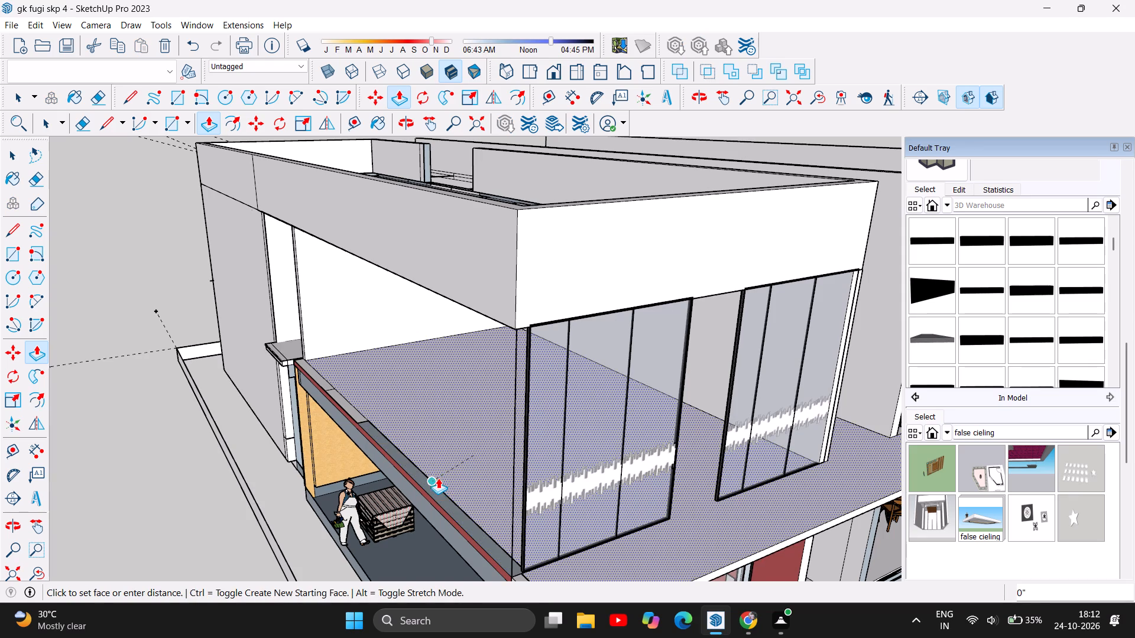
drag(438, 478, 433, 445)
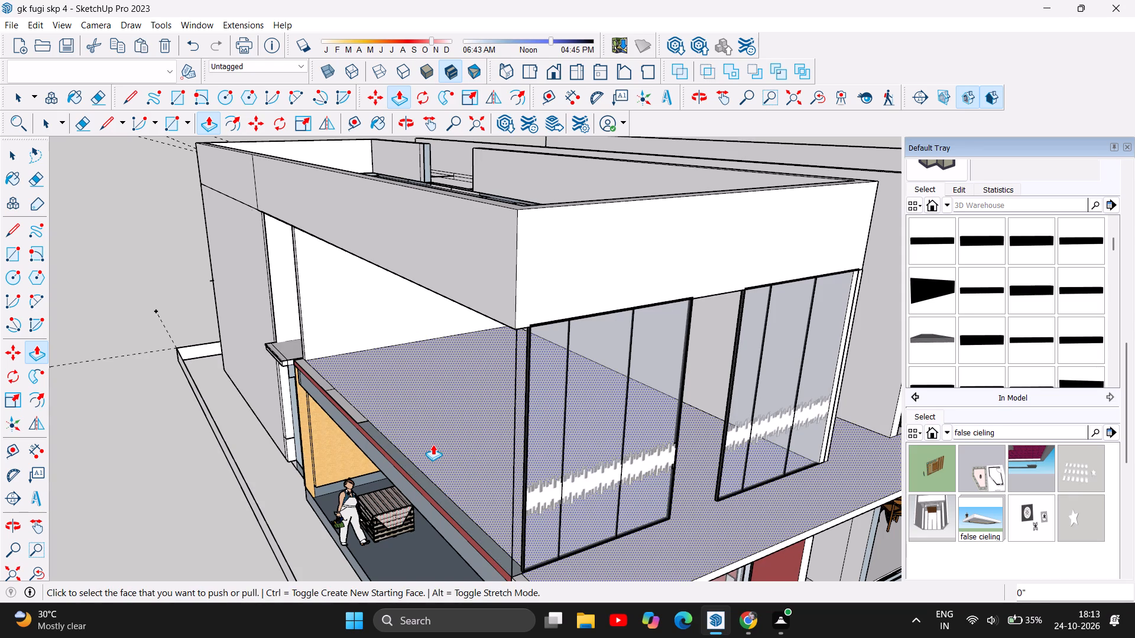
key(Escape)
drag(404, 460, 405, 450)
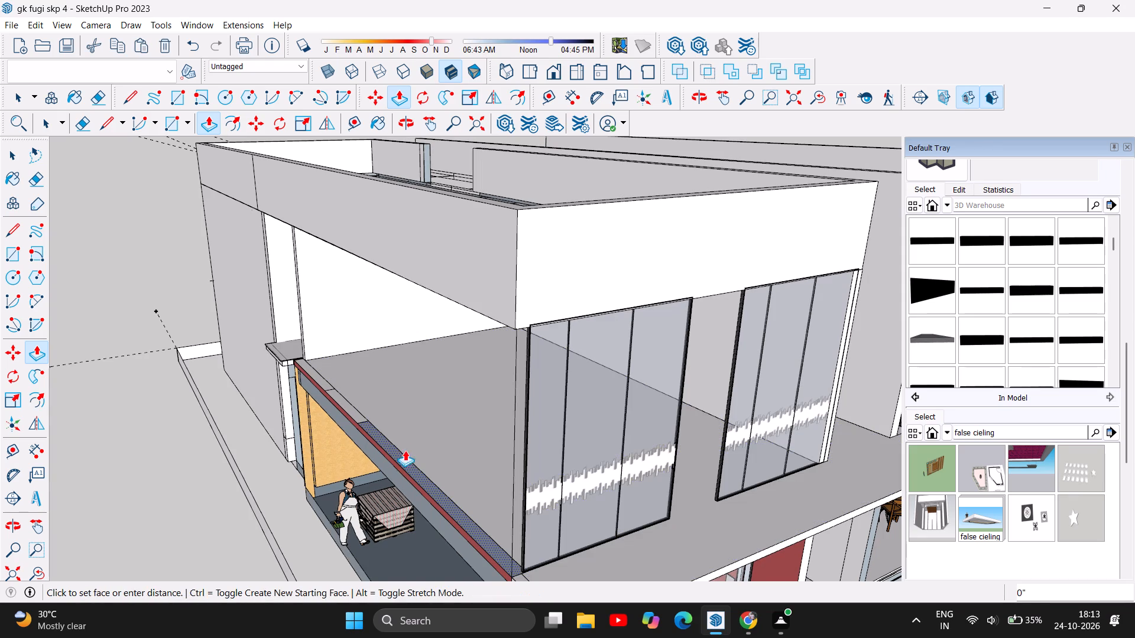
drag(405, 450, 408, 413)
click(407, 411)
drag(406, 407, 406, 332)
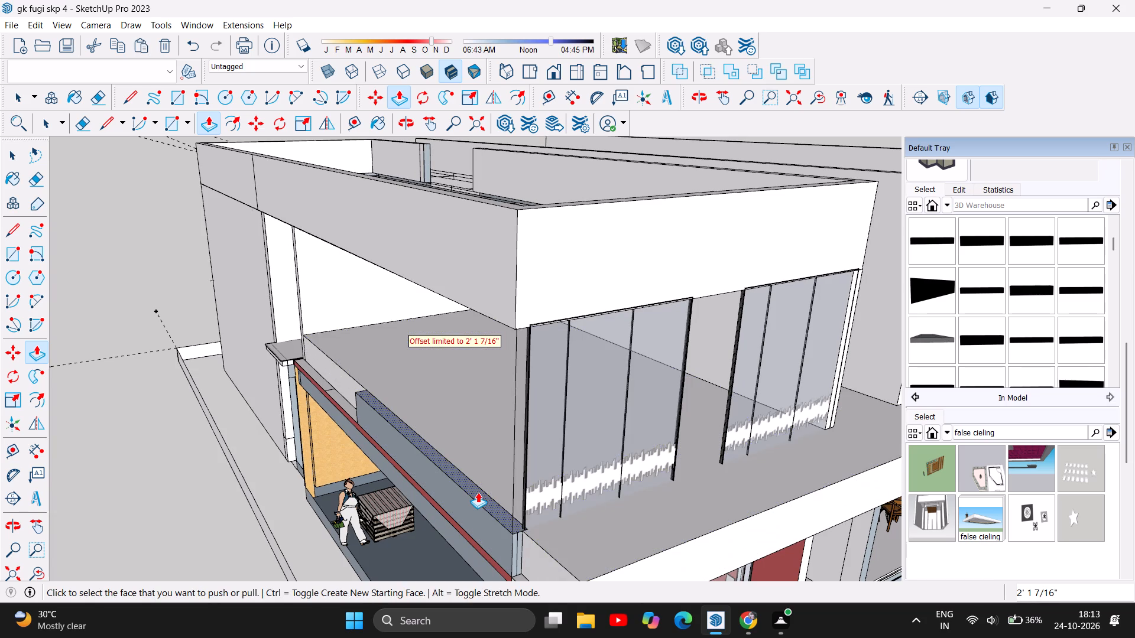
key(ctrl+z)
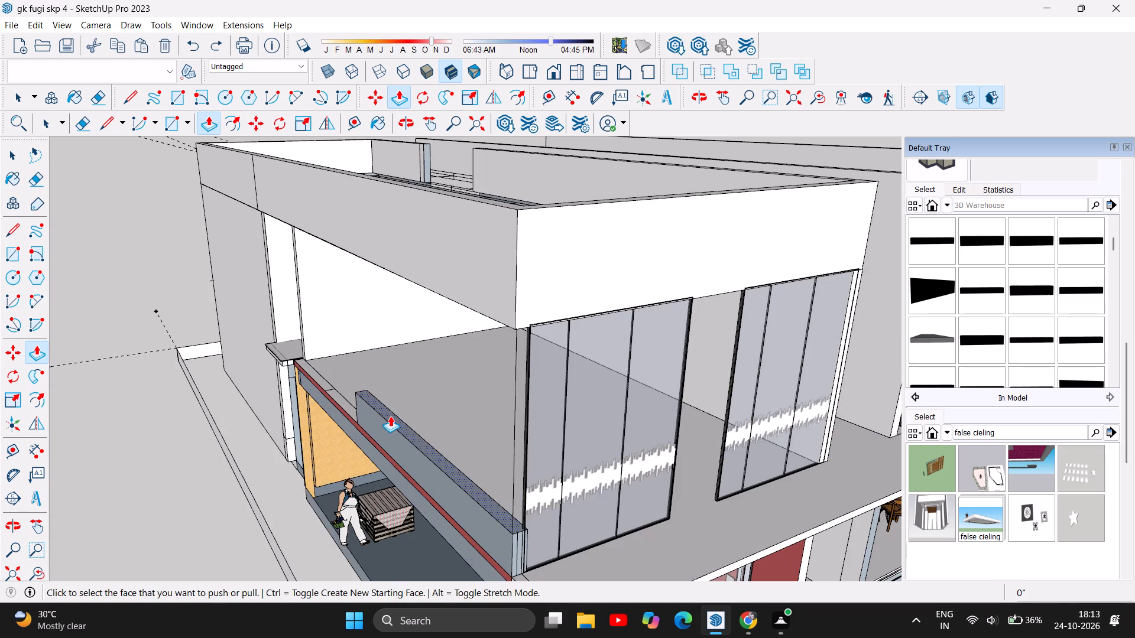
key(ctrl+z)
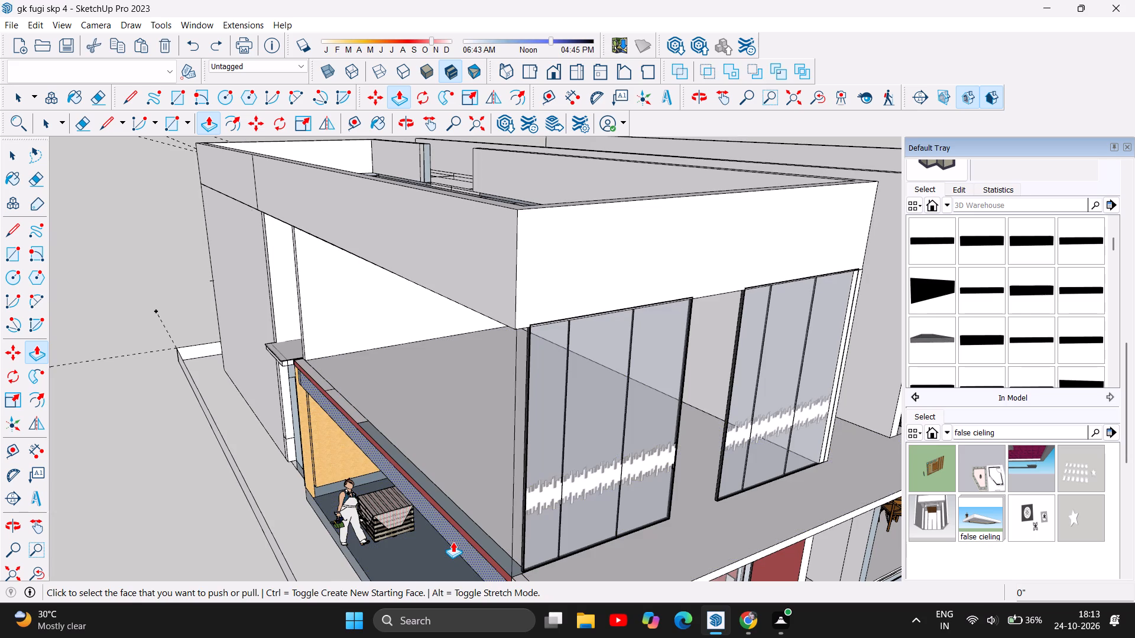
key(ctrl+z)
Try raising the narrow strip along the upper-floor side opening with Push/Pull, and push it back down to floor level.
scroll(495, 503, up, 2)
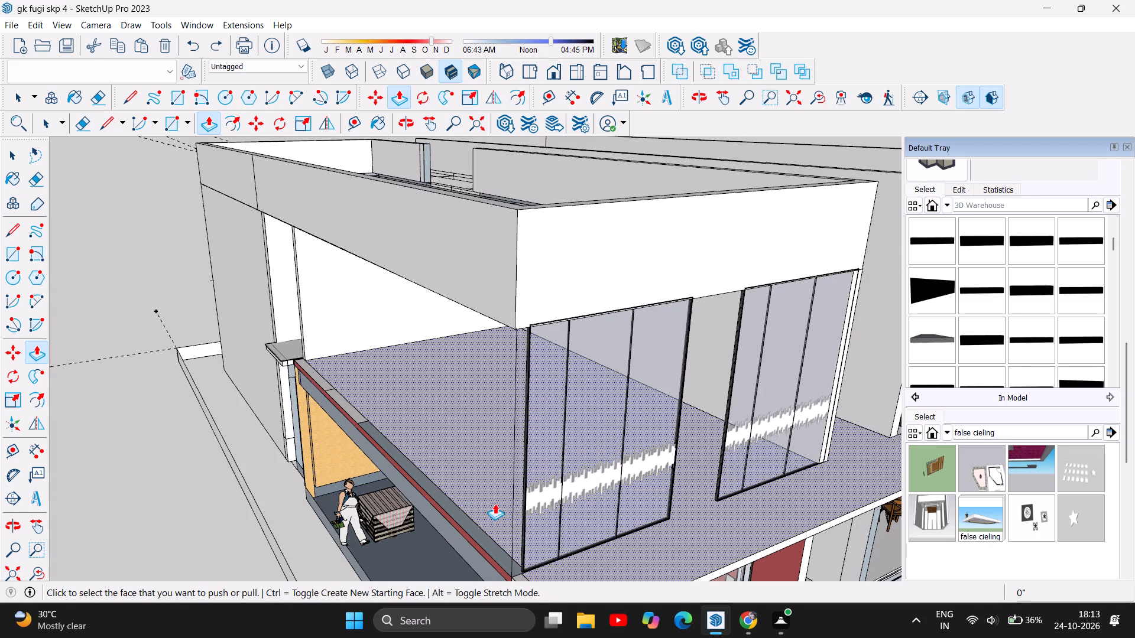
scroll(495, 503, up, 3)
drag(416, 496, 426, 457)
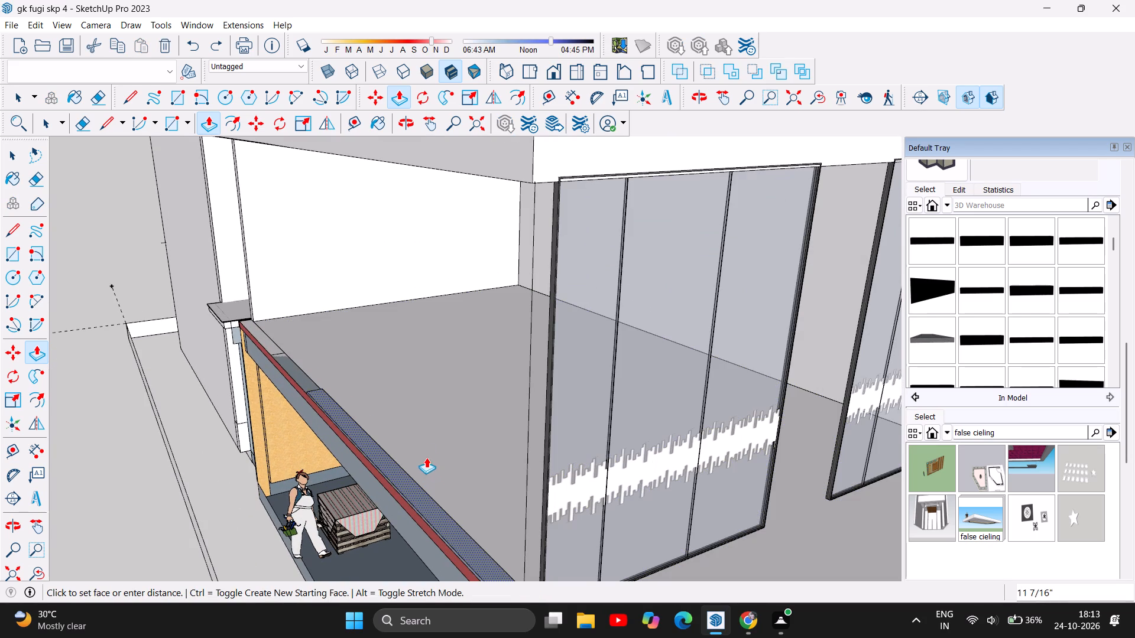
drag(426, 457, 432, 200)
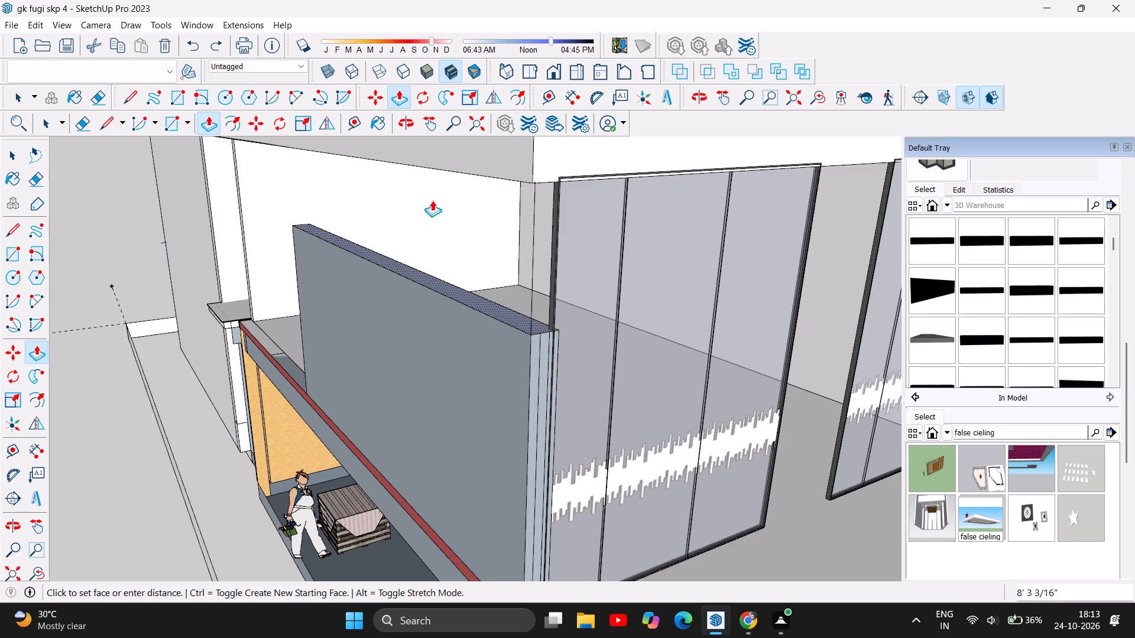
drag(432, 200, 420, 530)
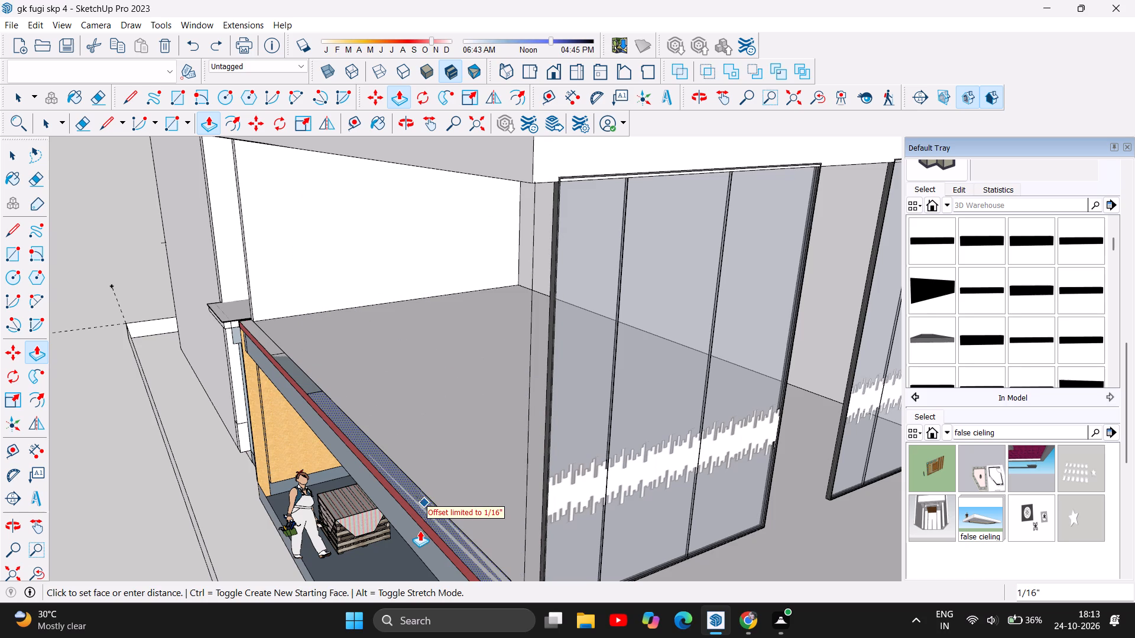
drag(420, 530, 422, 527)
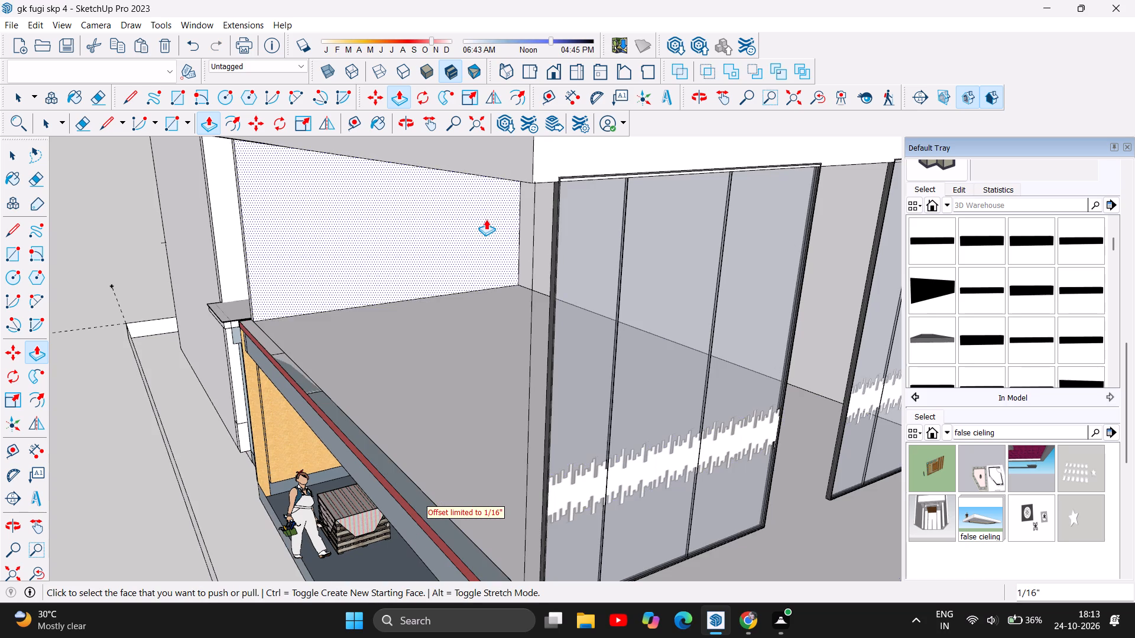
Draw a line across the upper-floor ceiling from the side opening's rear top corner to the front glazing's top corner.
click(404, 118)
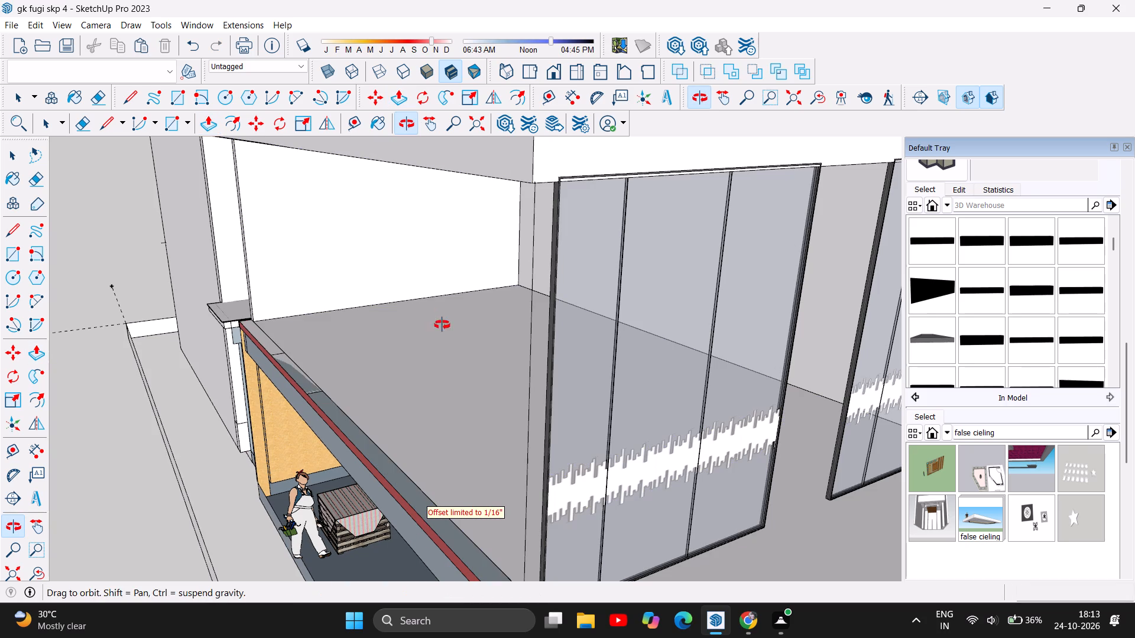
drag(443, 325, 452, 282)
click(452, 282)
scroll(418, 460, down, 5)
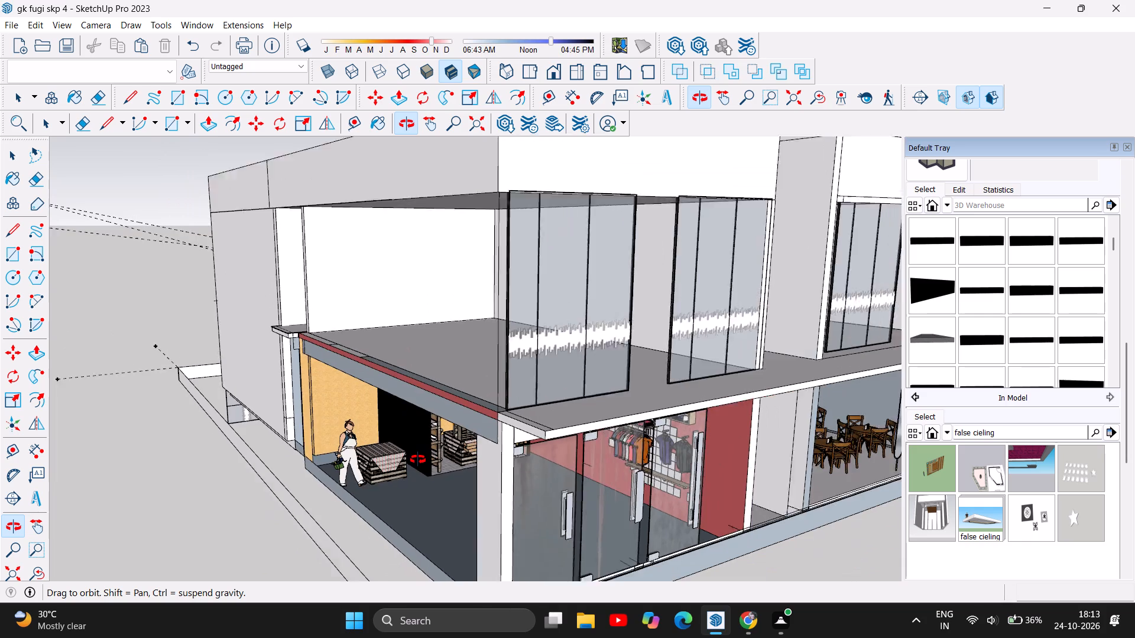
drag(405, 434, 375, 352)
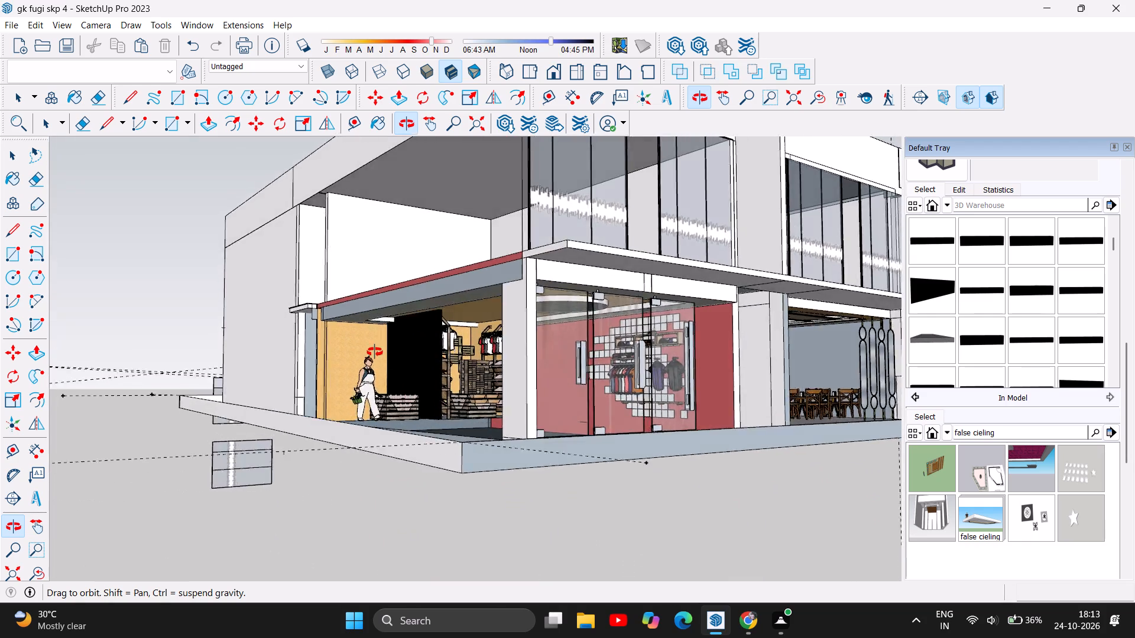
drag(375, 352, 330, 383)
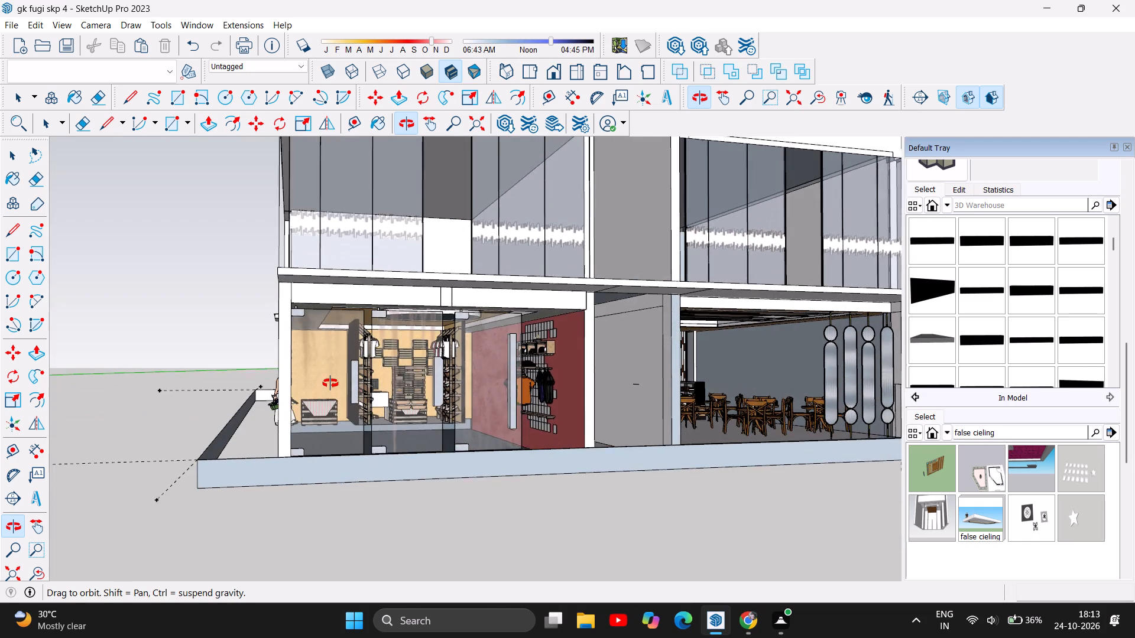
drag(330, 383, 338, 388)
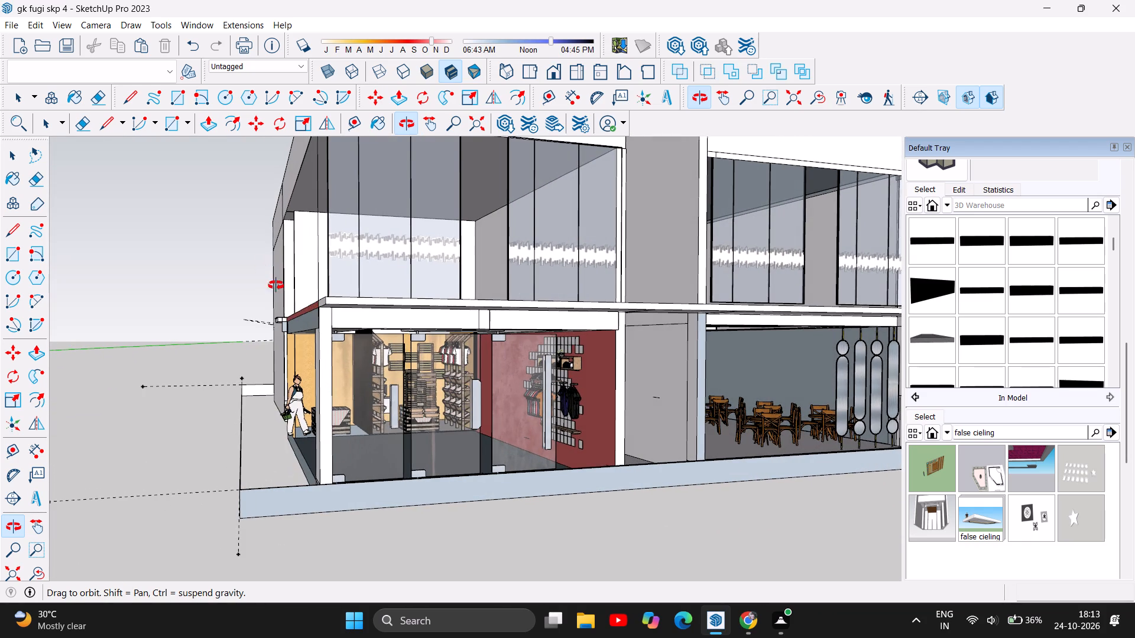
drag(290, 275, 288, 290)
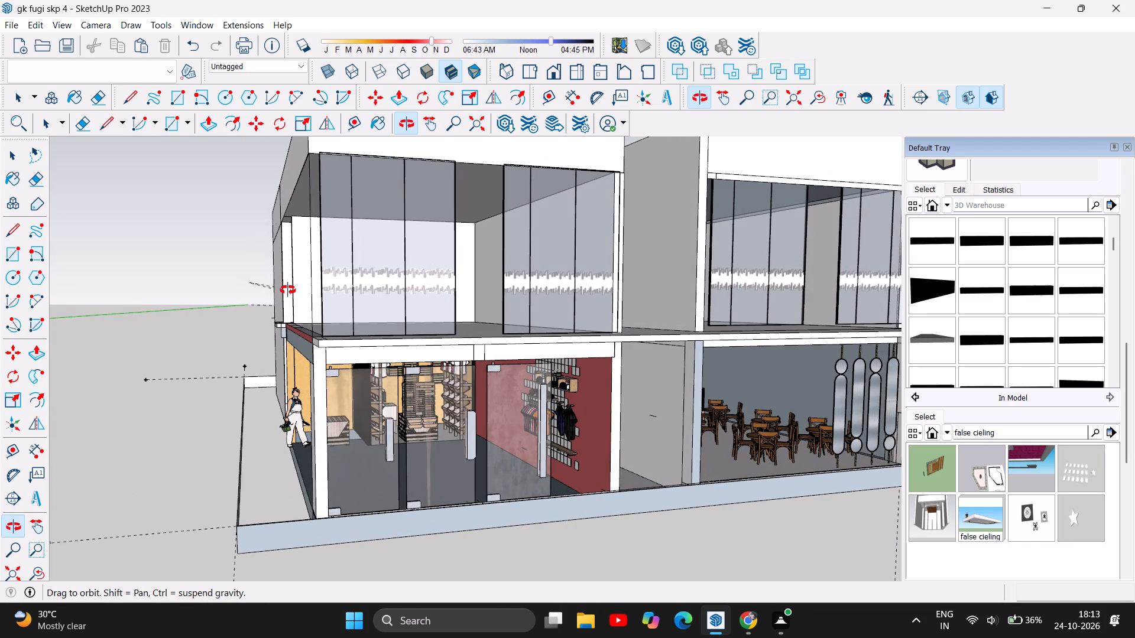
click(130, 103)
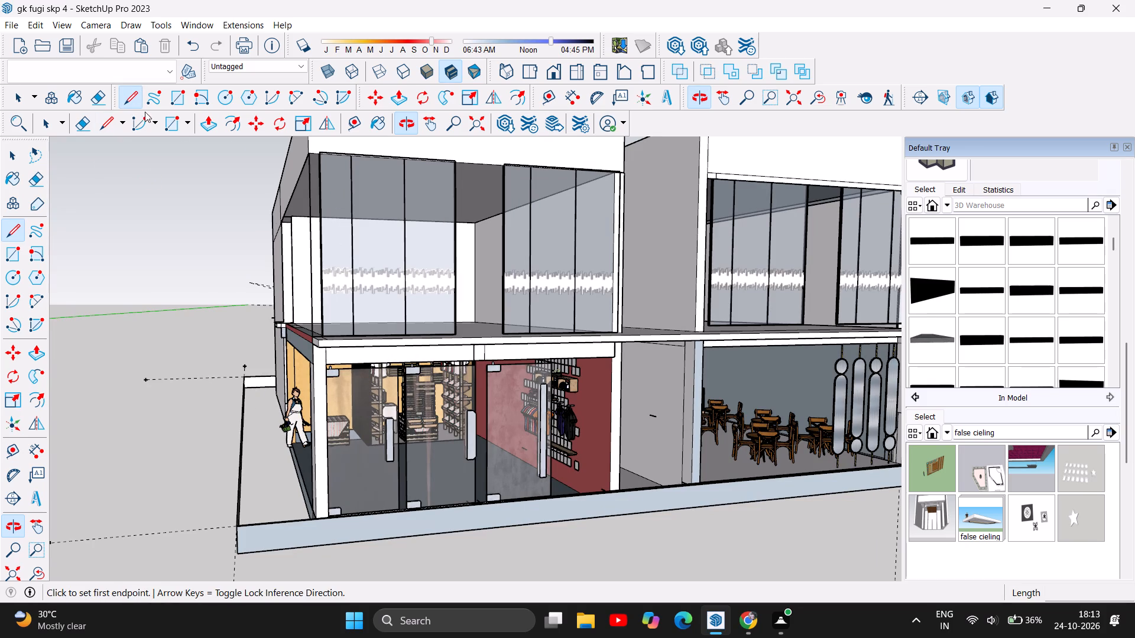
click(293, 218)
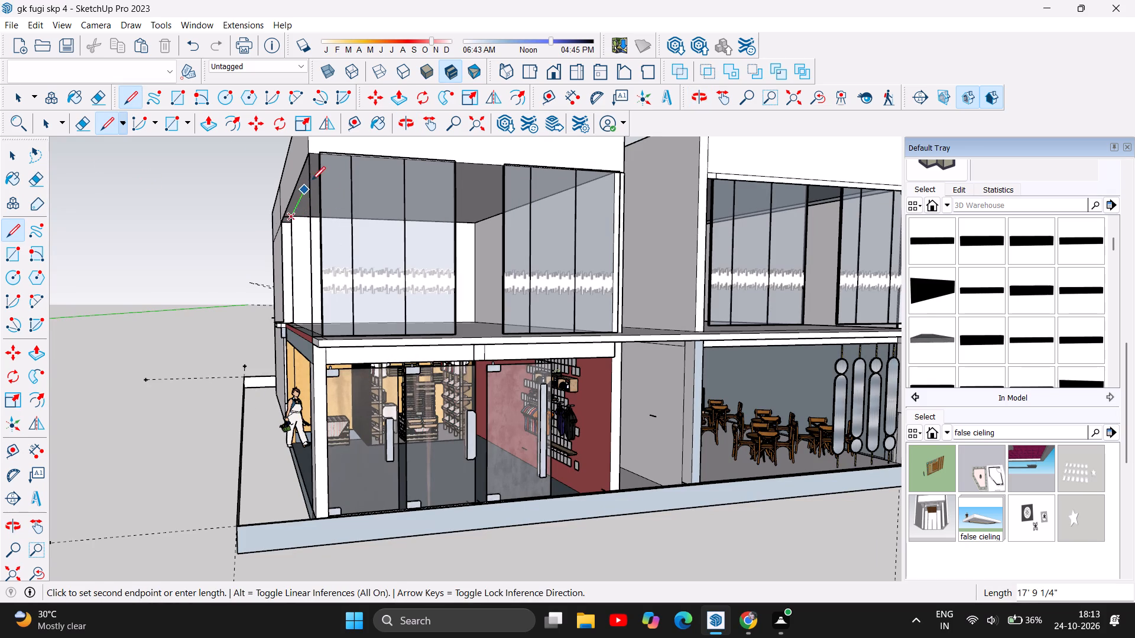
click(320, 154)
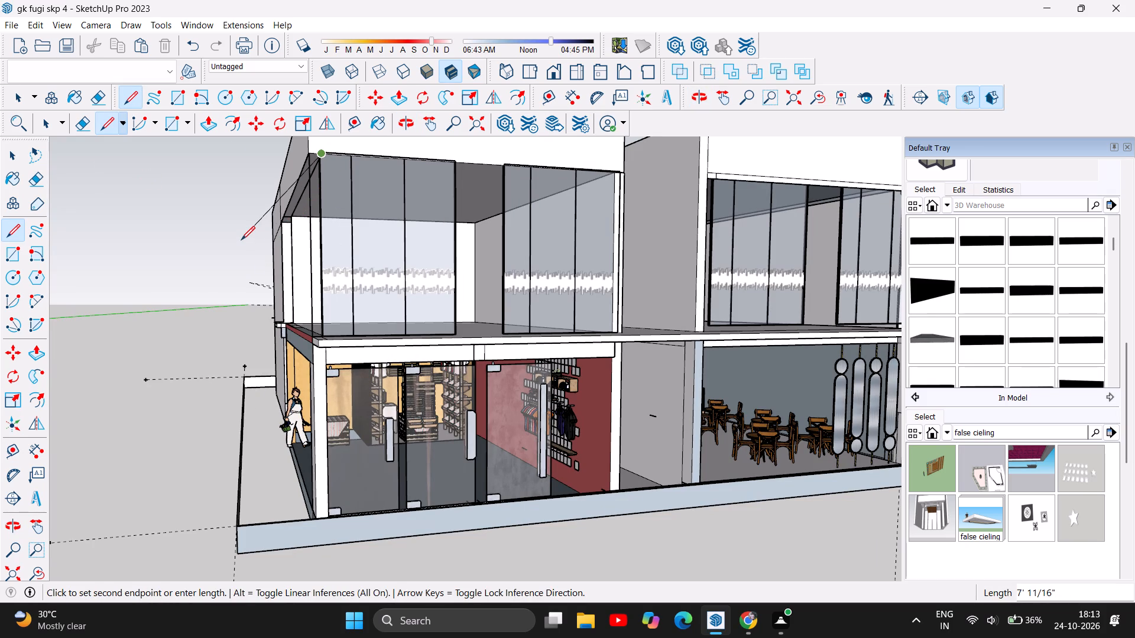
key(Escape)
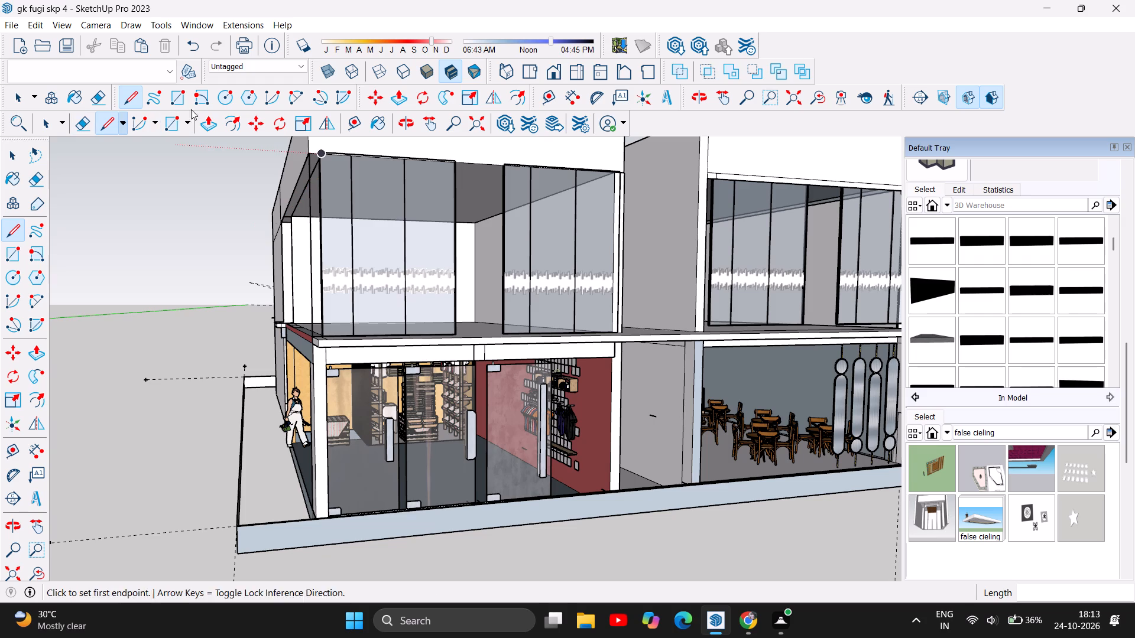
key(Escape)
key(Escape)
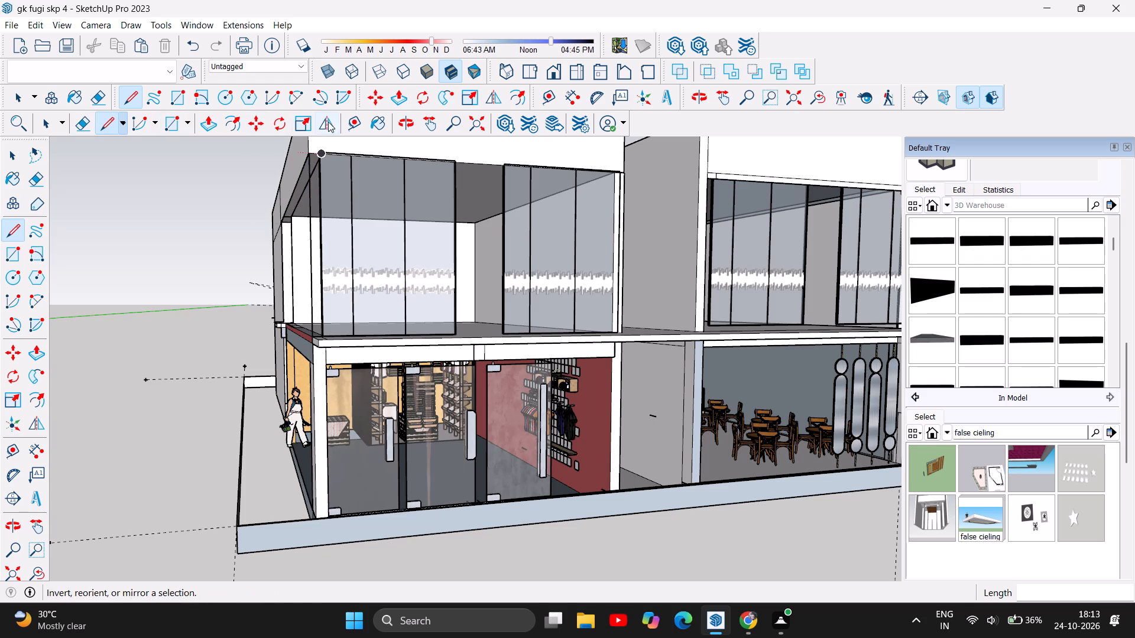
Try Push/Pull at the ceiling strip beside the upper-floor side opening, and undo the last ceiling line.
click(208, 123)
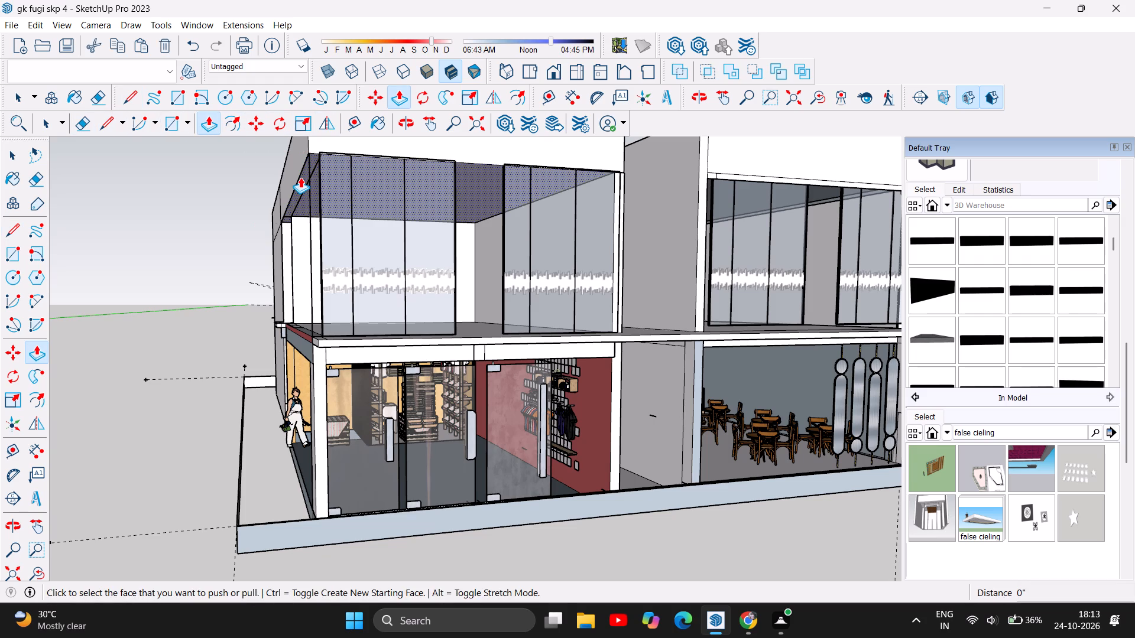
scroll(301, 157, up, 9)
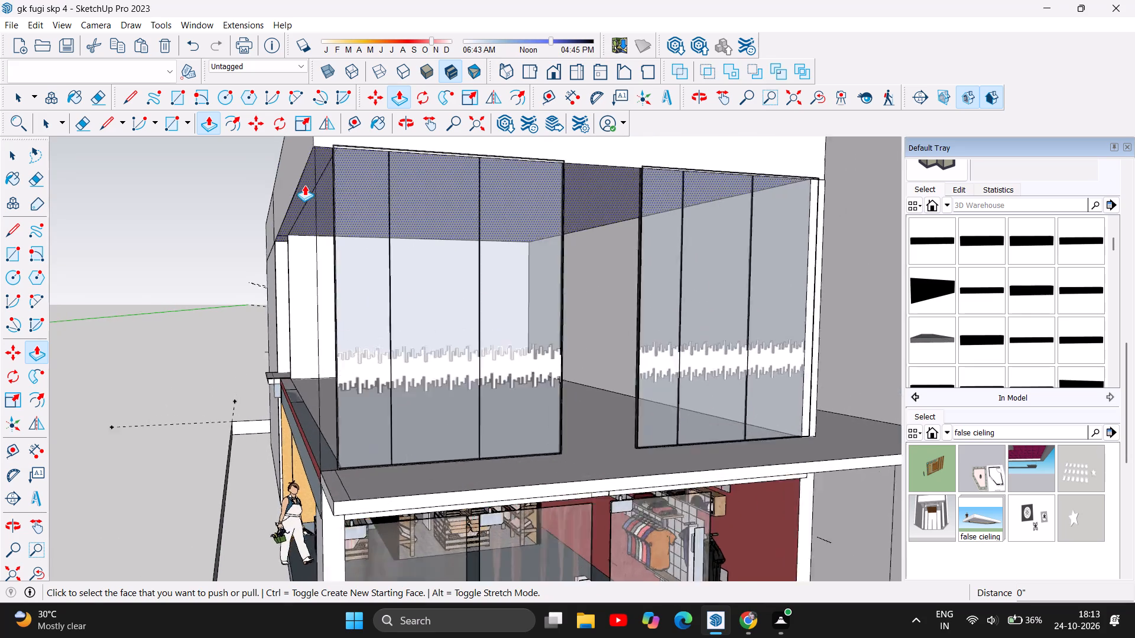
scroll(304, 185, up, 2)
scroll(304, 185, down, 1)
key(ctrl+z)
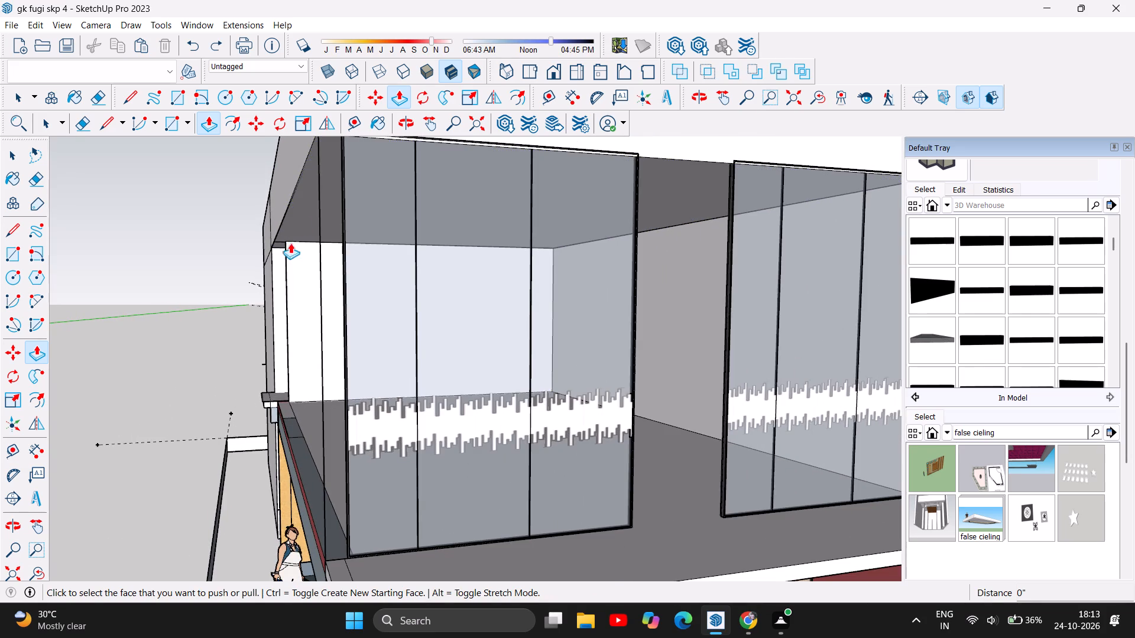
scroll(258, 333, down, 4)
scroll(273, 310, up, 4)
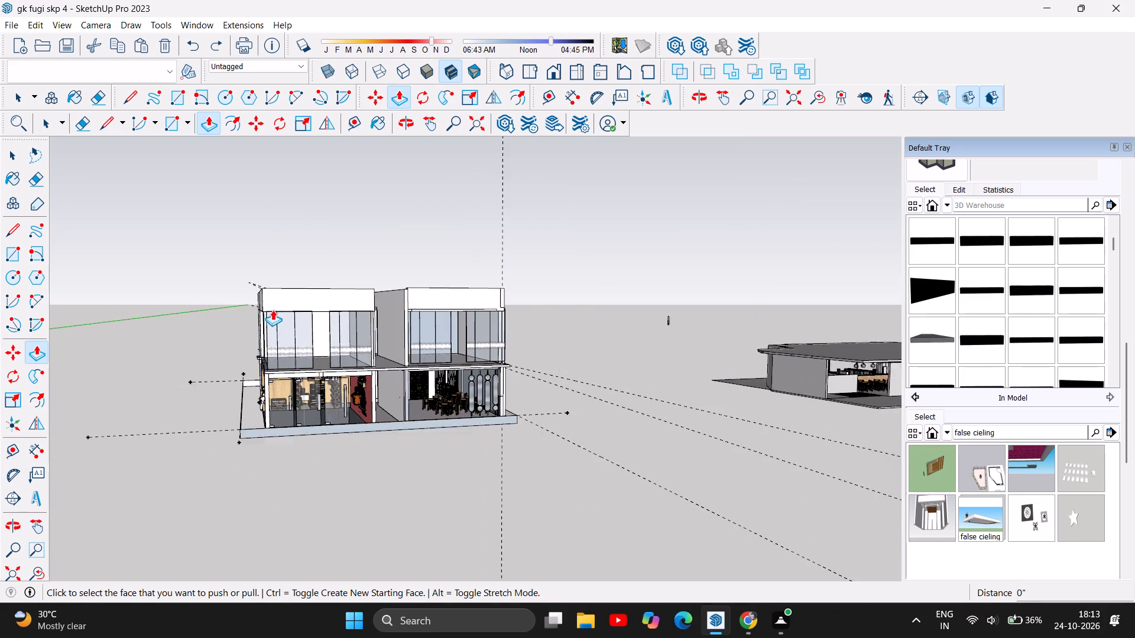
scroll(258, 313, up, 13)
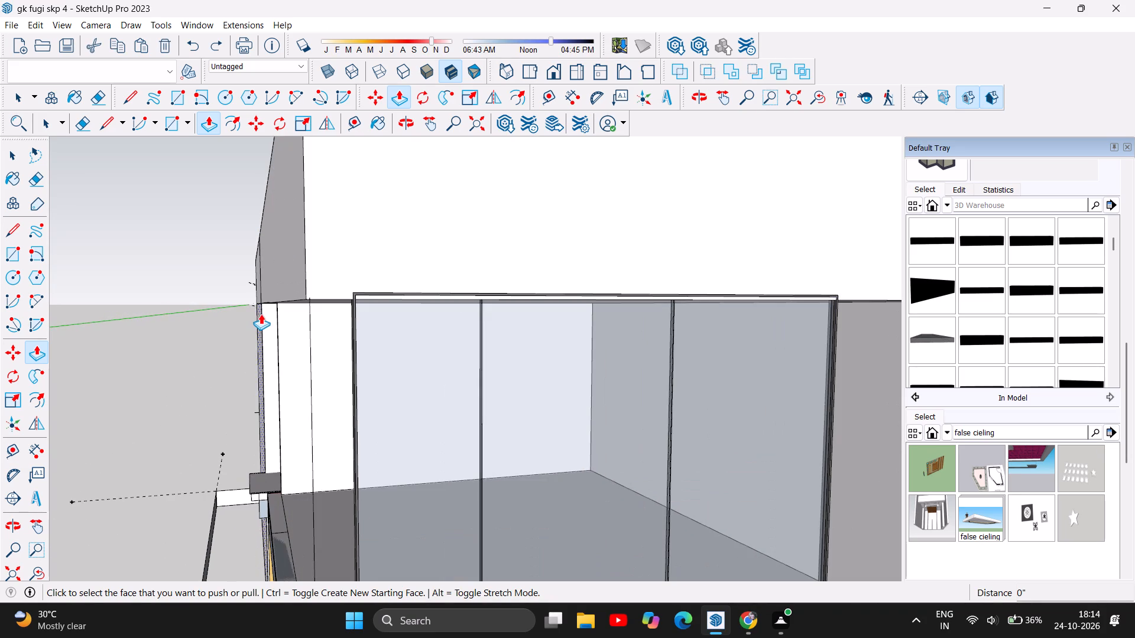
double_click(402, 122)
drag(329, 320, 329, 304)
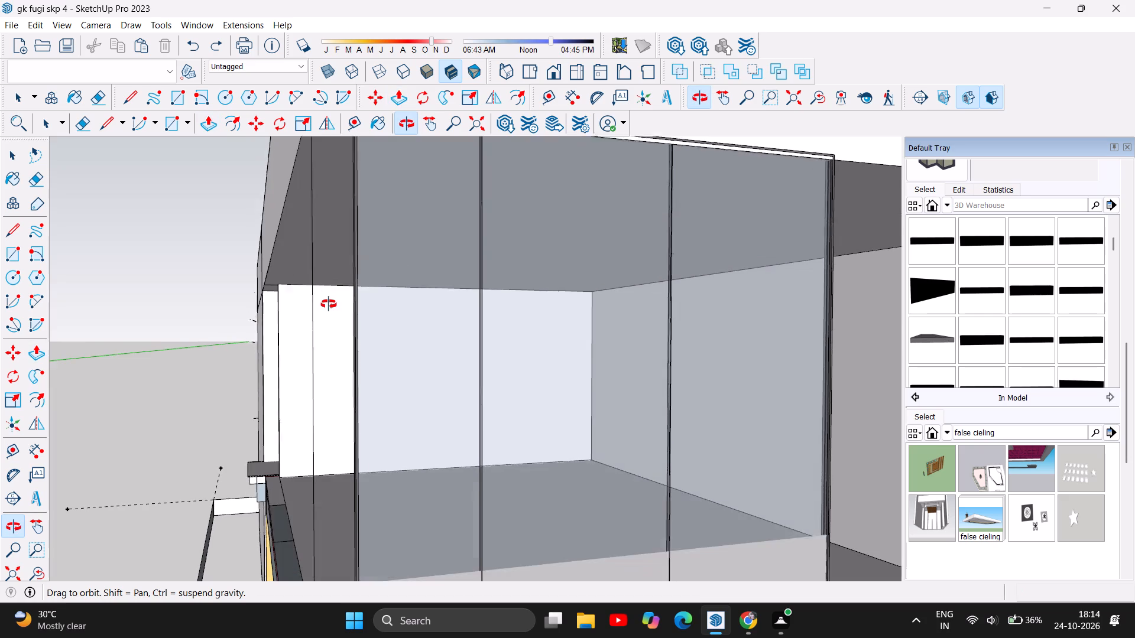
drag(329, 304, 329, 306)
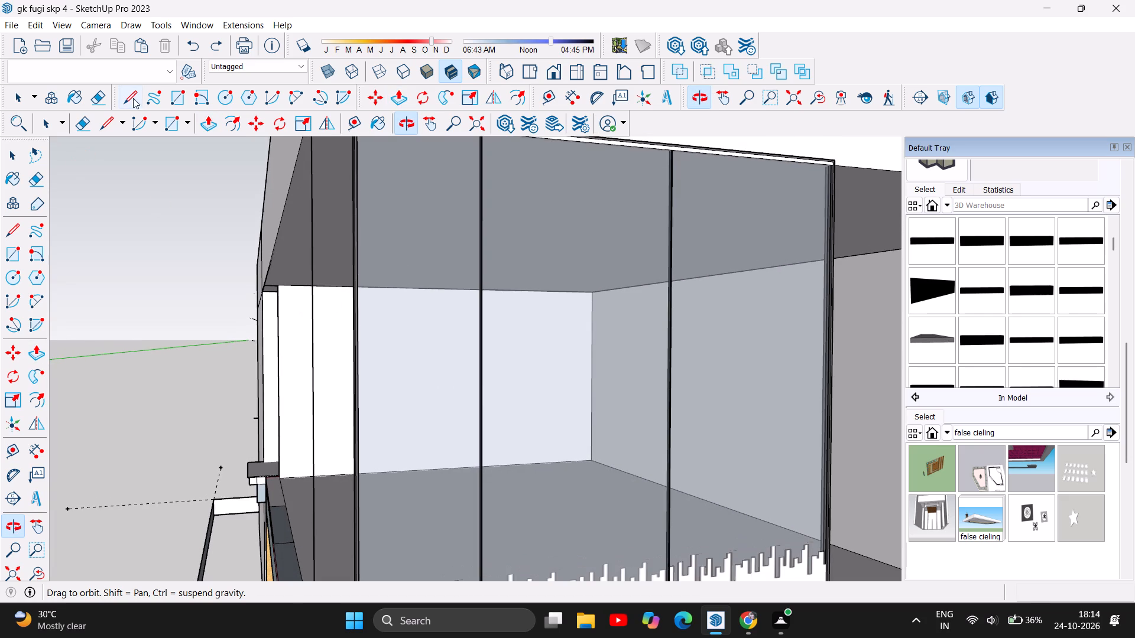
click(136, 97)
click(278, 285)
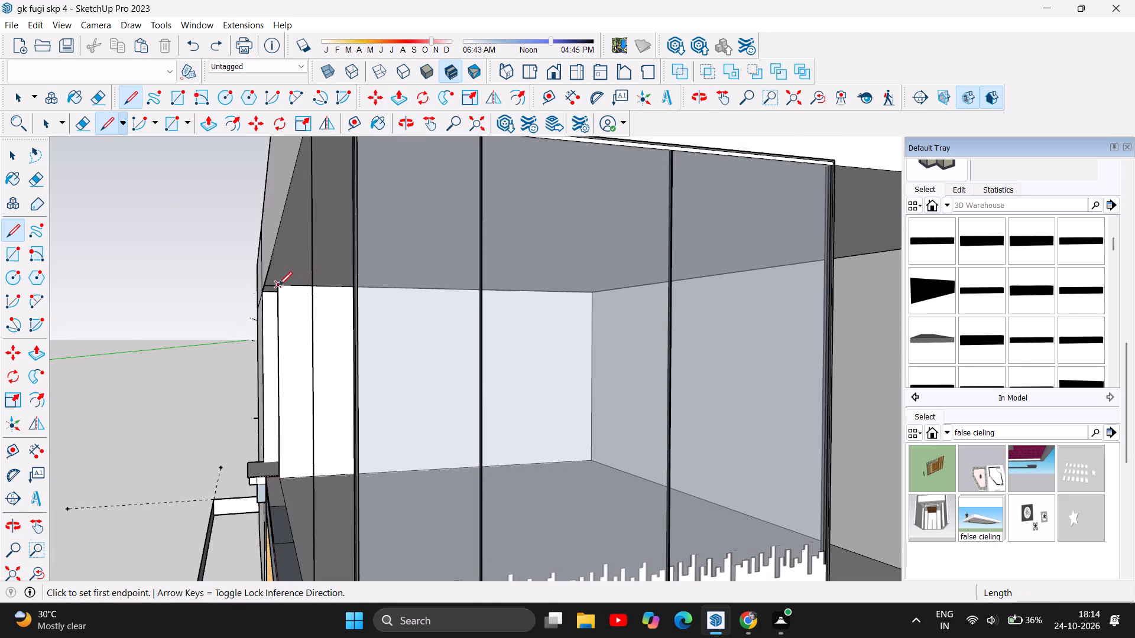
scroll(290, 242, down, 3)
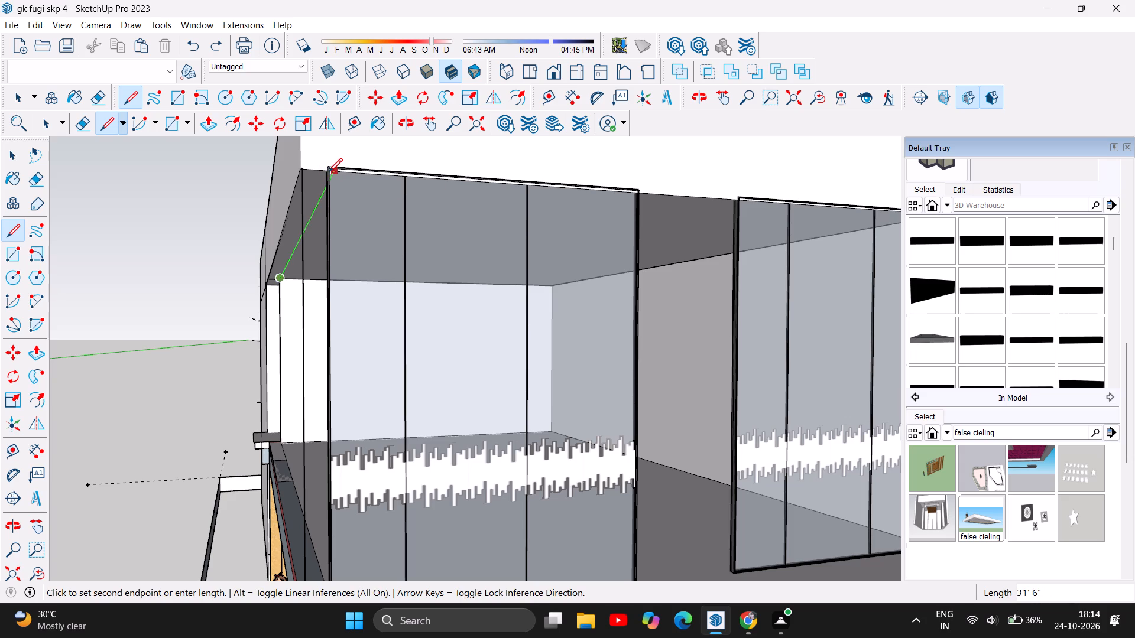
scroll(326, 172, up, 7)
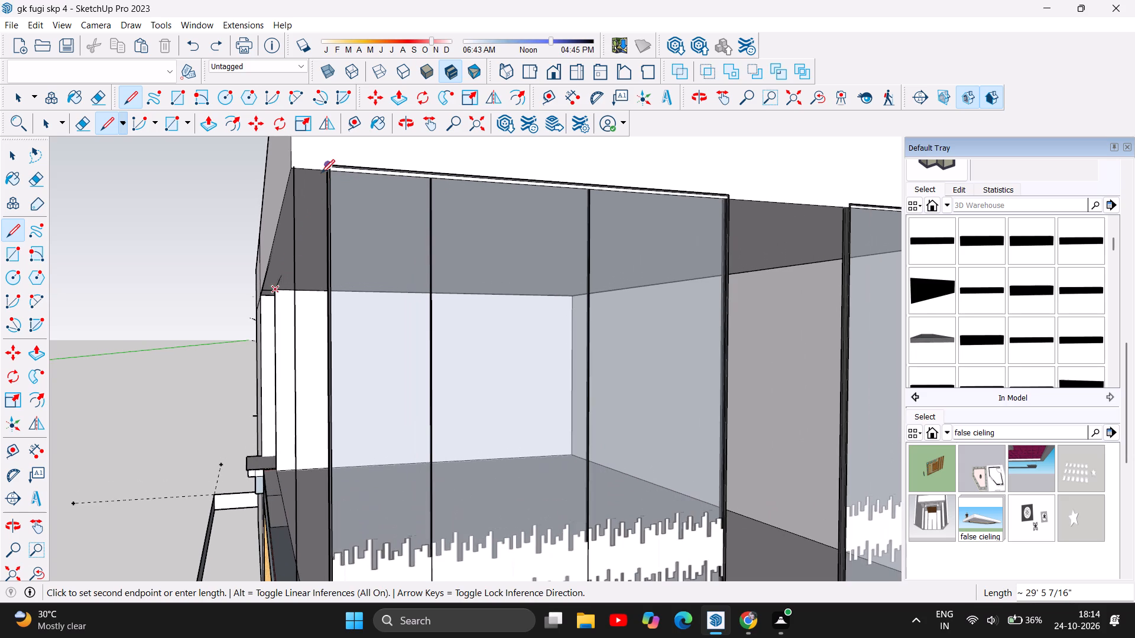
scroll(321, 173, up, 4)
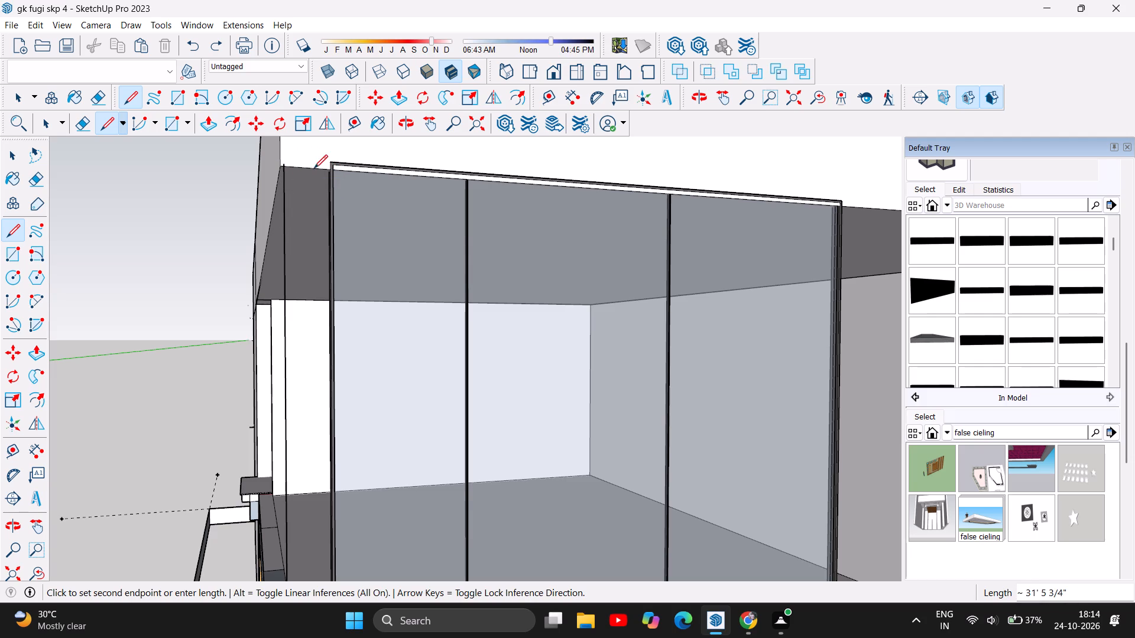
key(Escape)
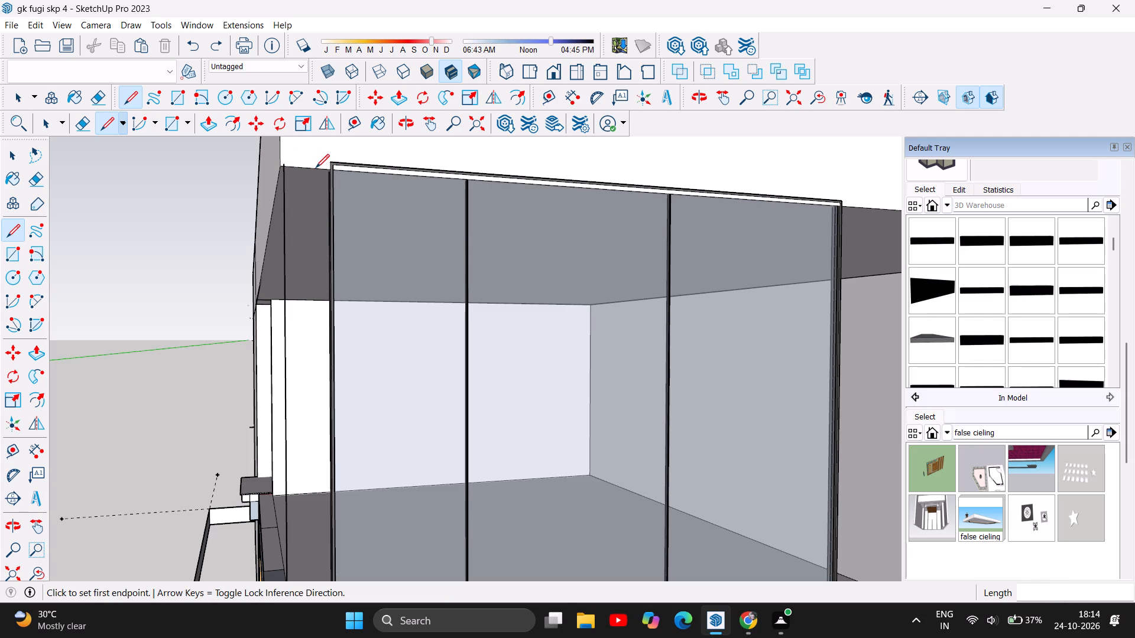
Measure along the upper-floor ceiling from the side opening's rear top corner to the front edge beside the glazing.
key(t)
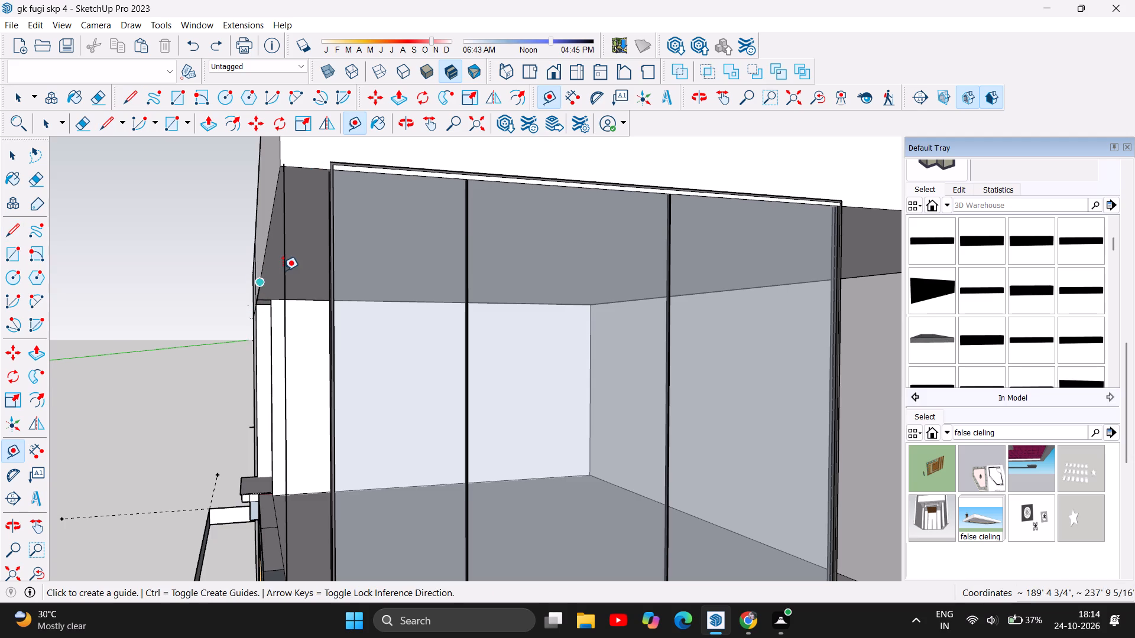
click(268, 300)
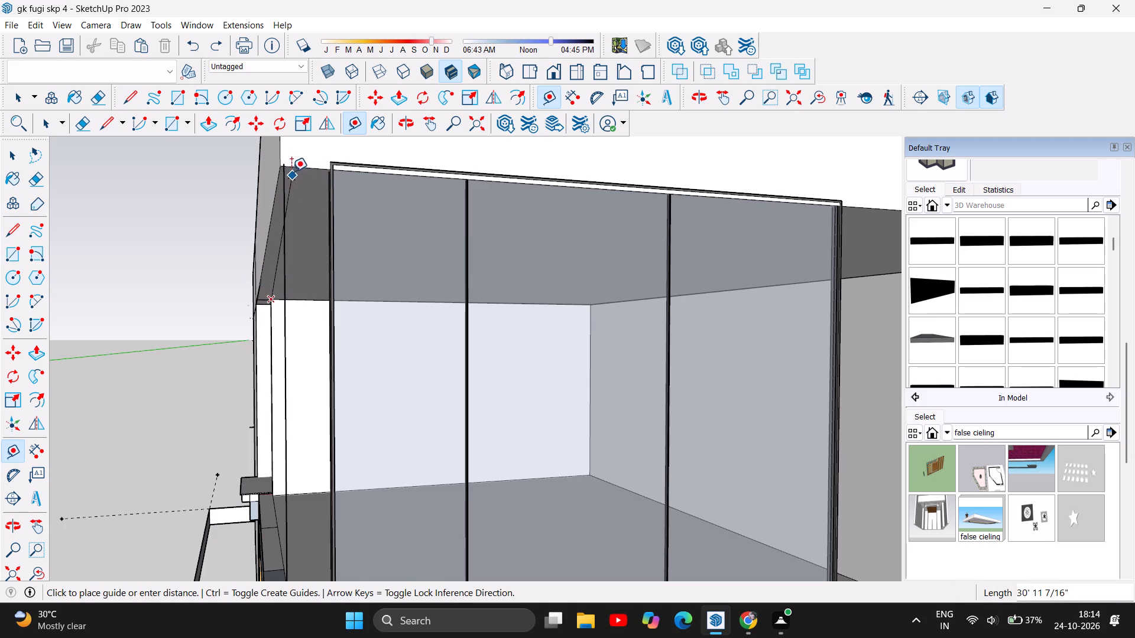
scroll(294, 320, down, 6)
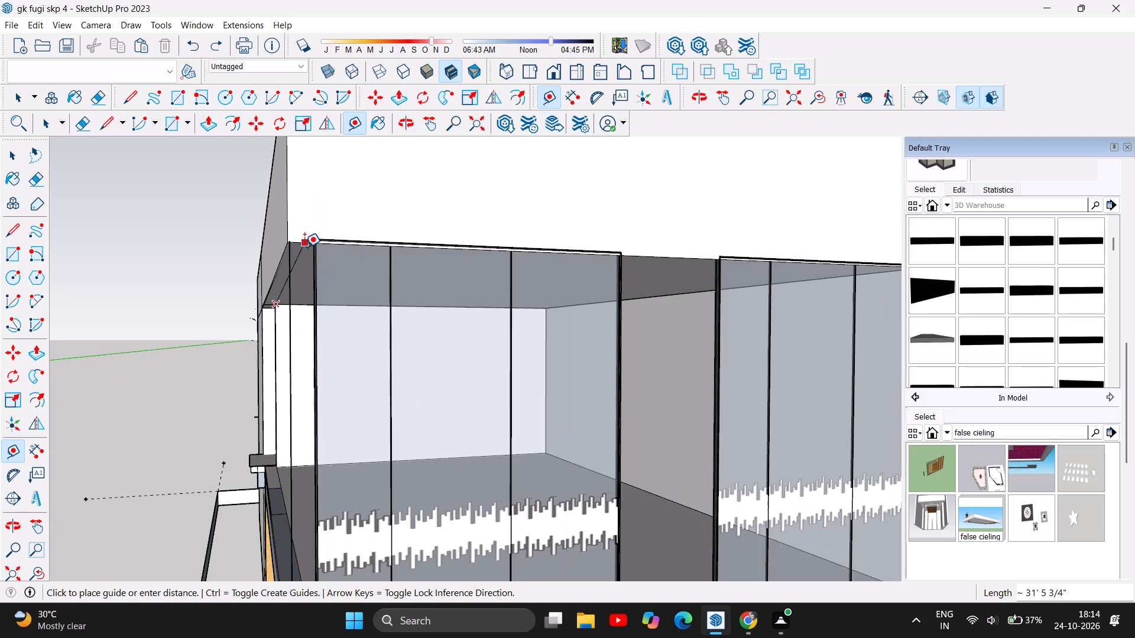
key(Escape)
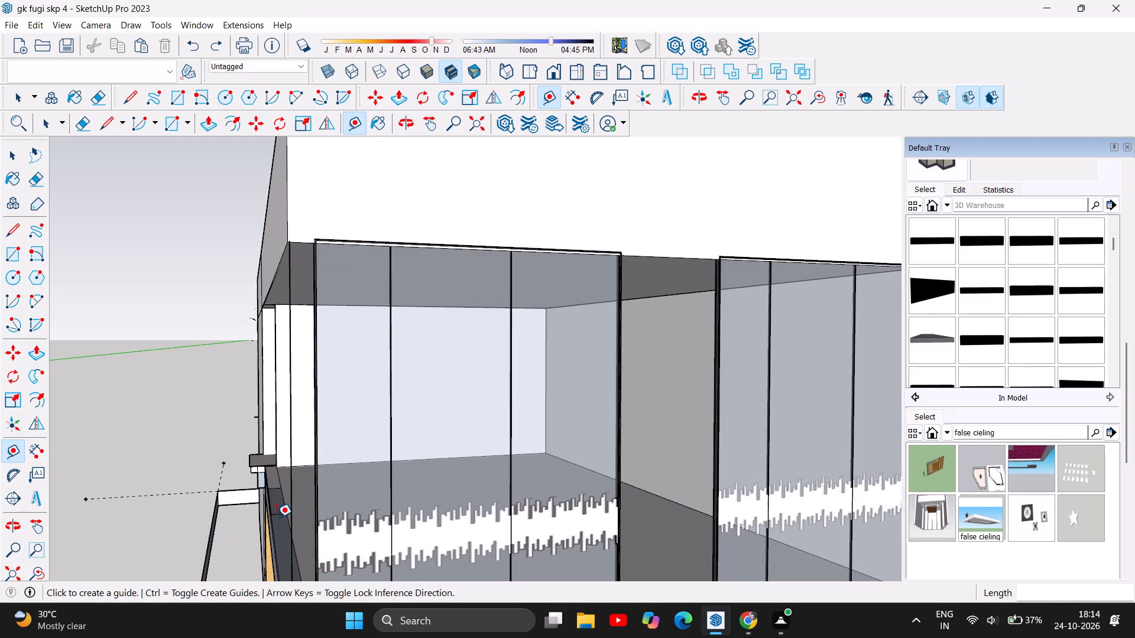
Place a guide on the upper-floor ceiling, parallel to the side opening's ceiling edge at an offset of 9 inches.
click(408, 125)
drag(247, 389, 311, 388)
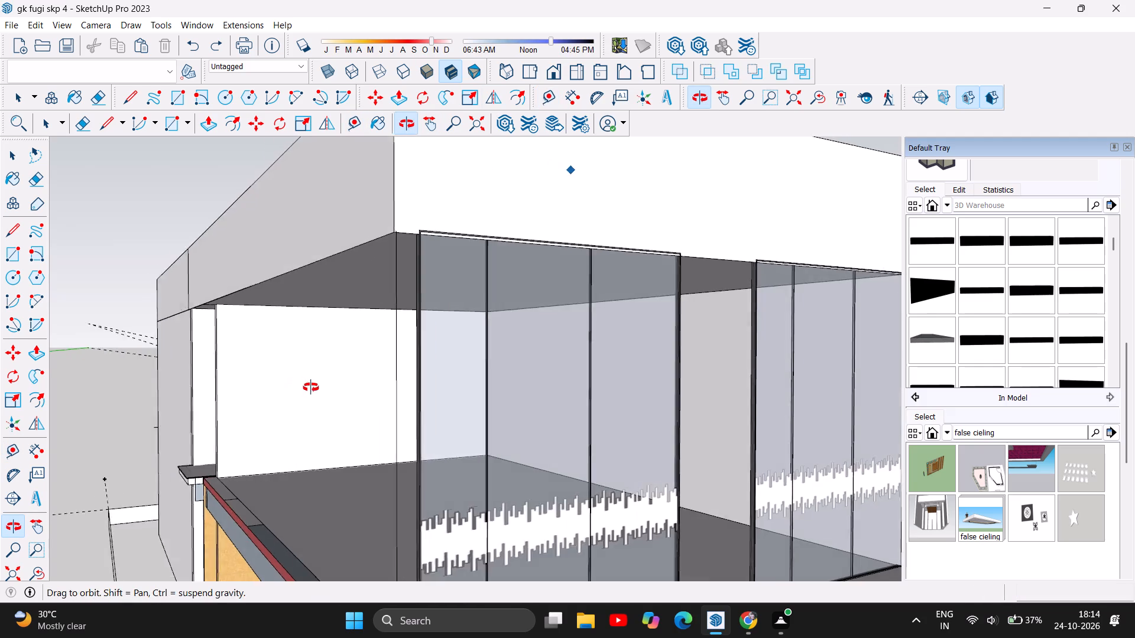
drag(311, 388, 554, 370)
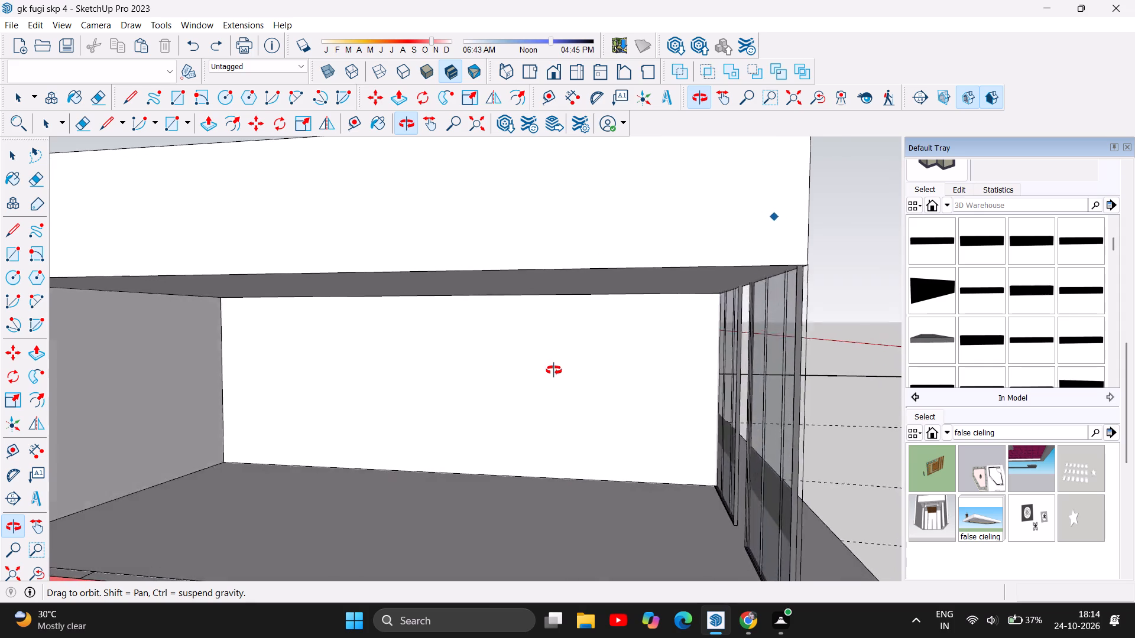
drag(554, 370, 830, 310)
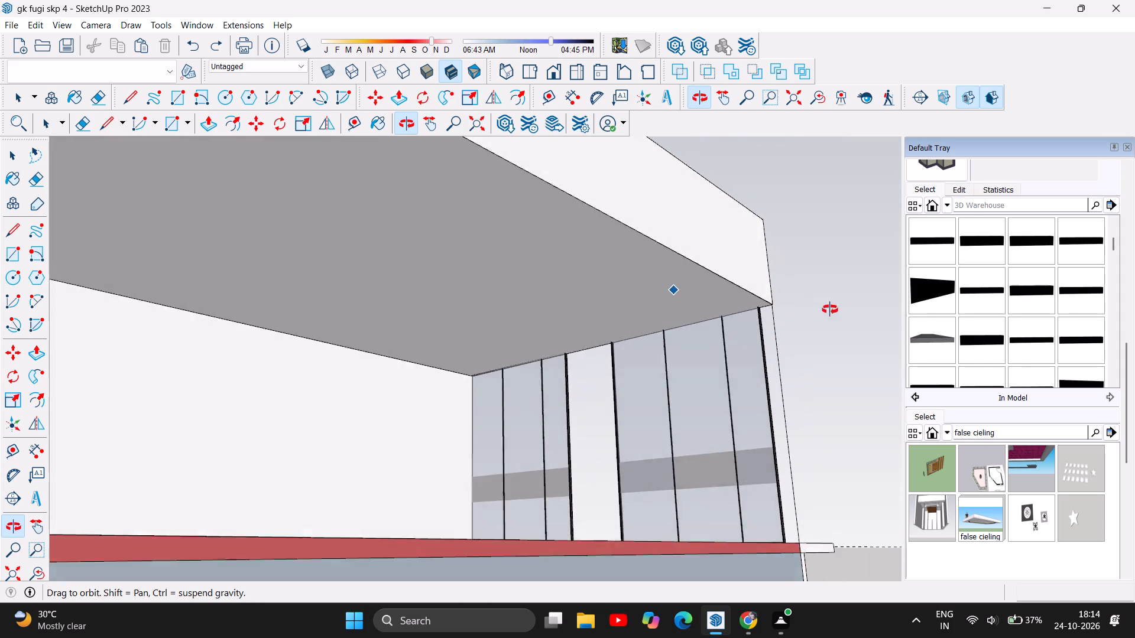
drag(830, 310, 877, 325)
drag(697, 382, 745, 394)
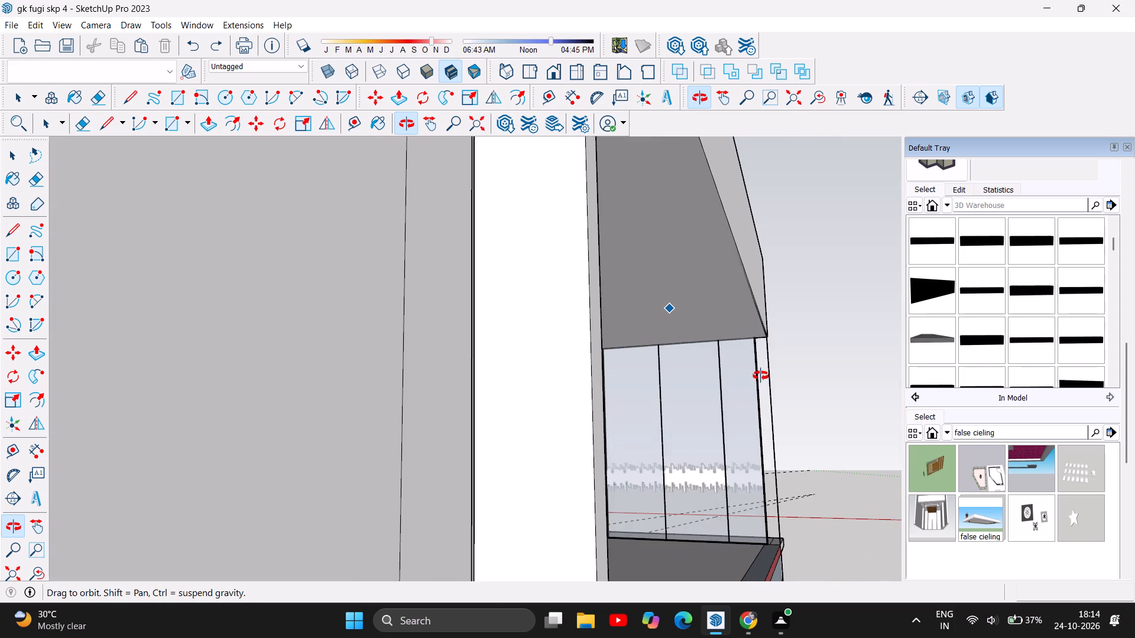
drag(761, 376, 774, 370)
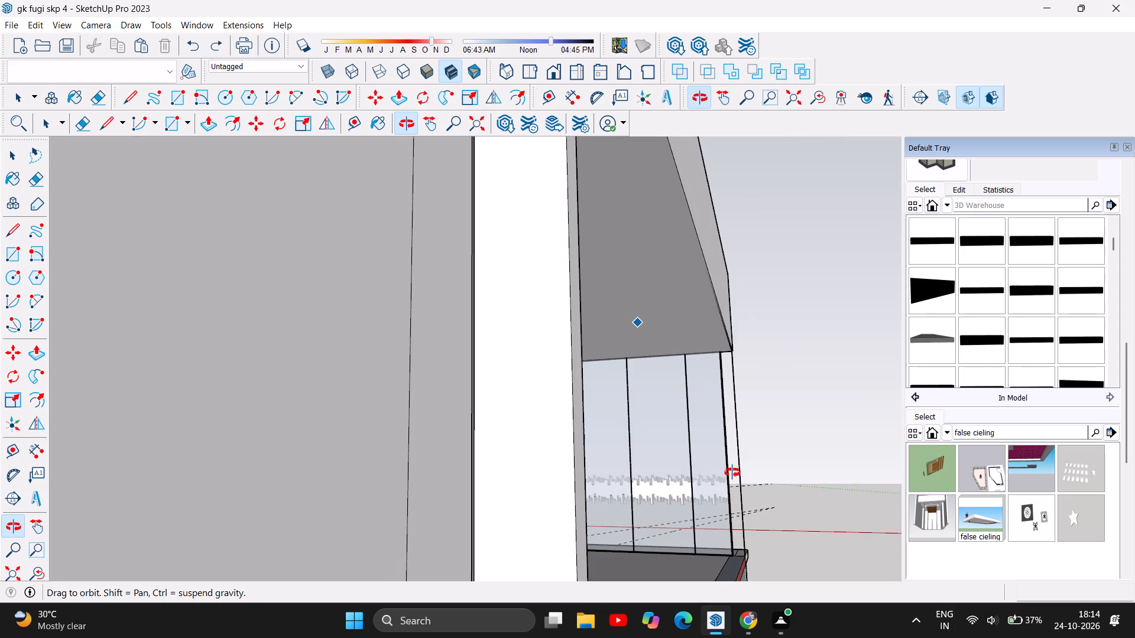
scroll(715, 364, up, 4)
scroll(700, 307, up, 3)
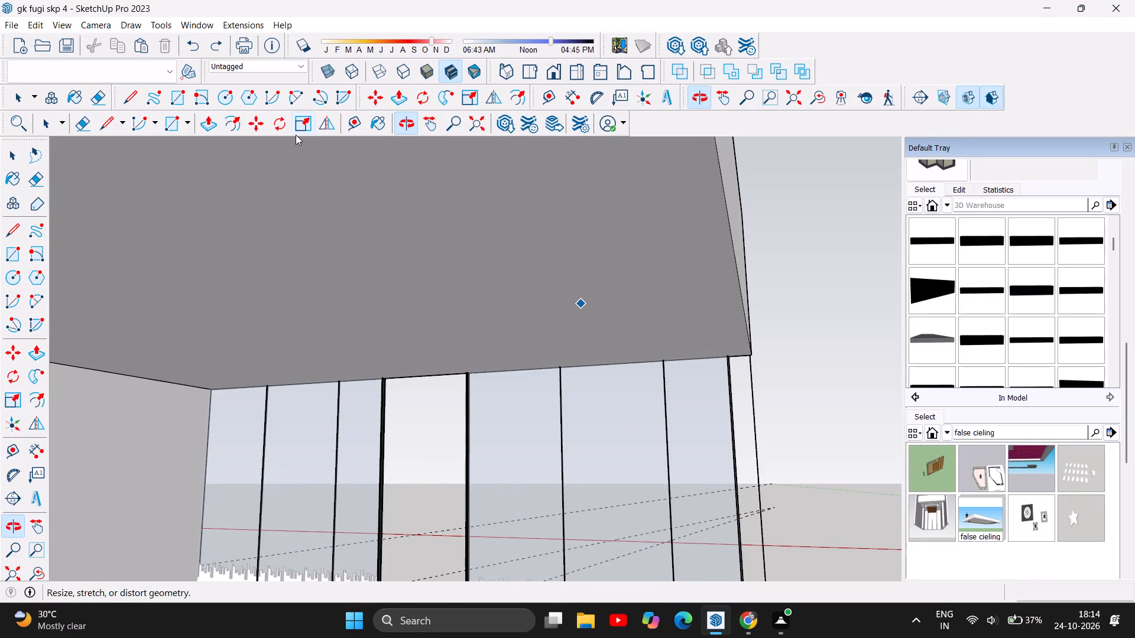
key(t)
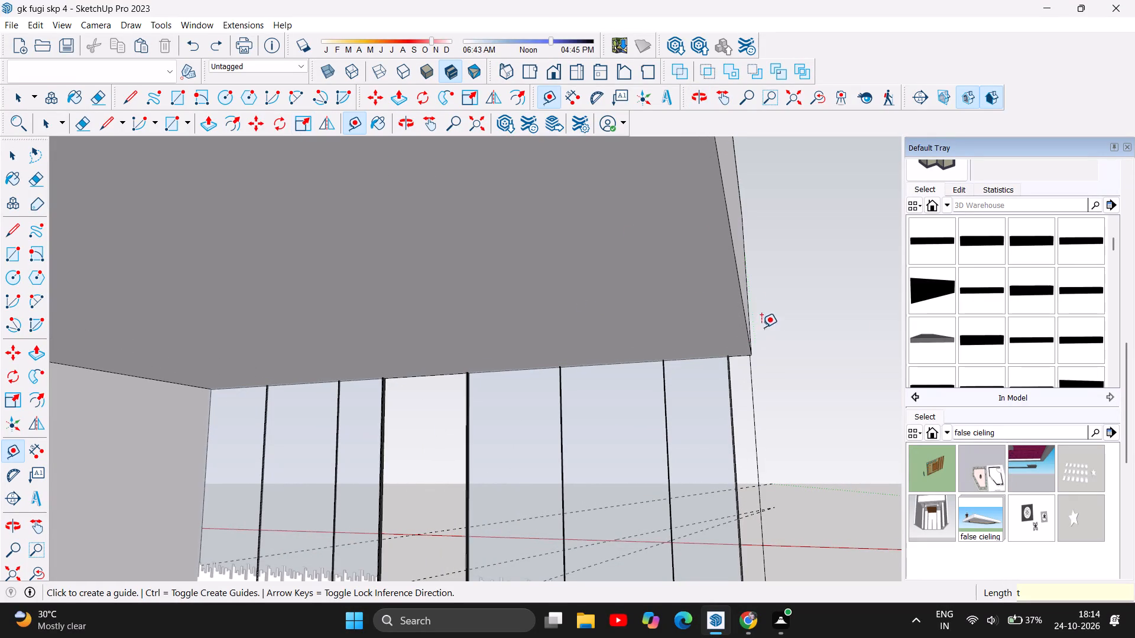
click(729, 252)
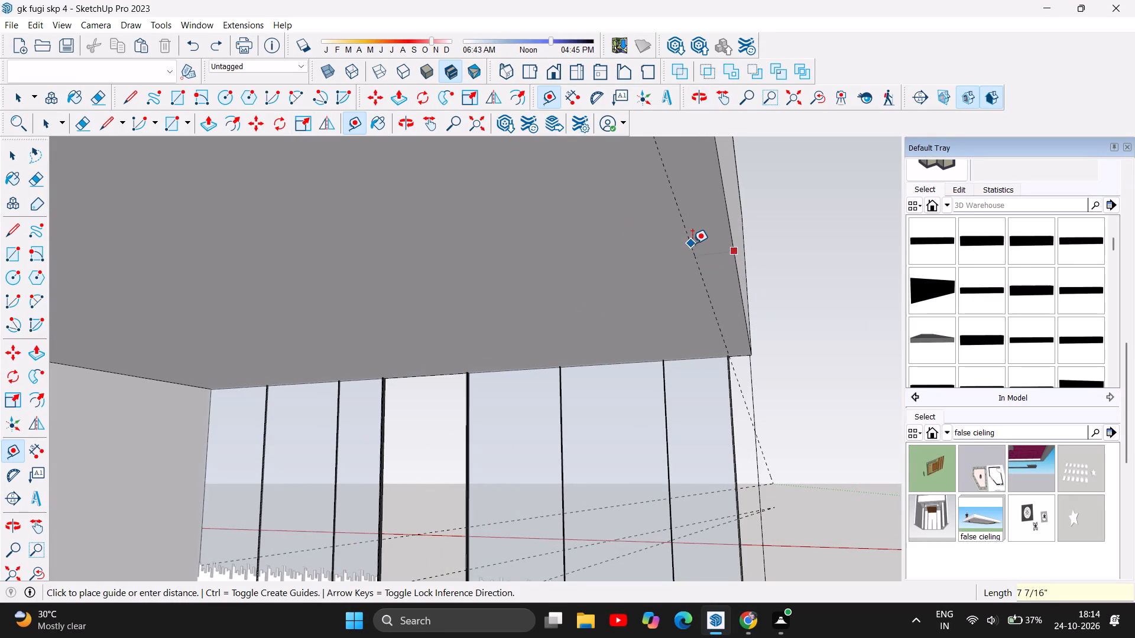
key(9)
key(Return)
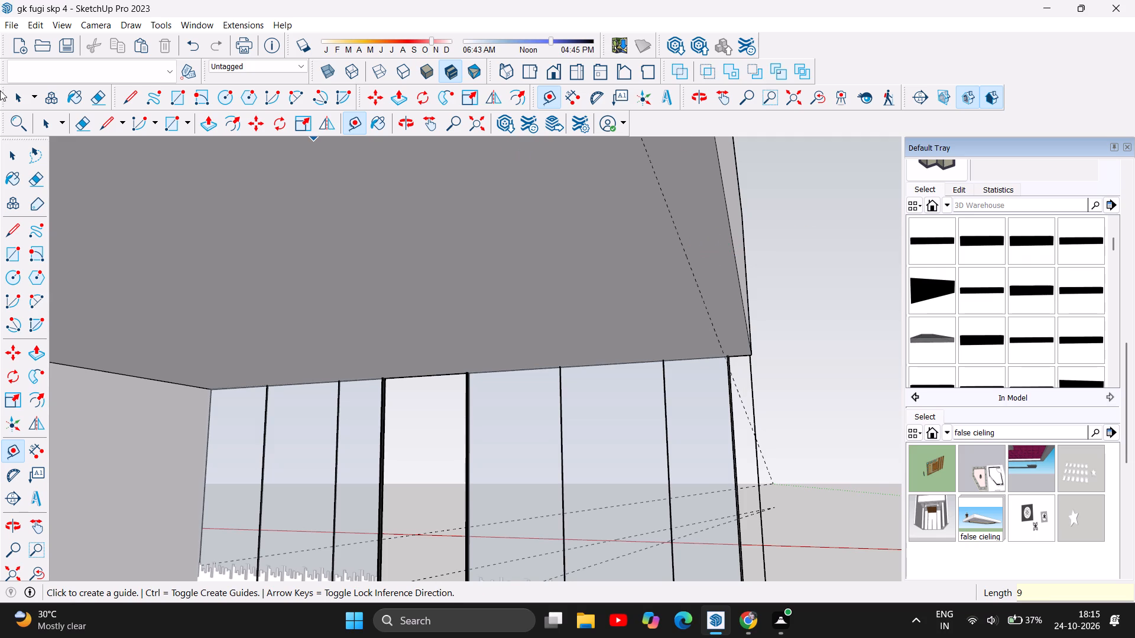
Draw a short line of about 8 1/8" along the ceiling's front edge between the guide and the outer corner.
click(132, 103)
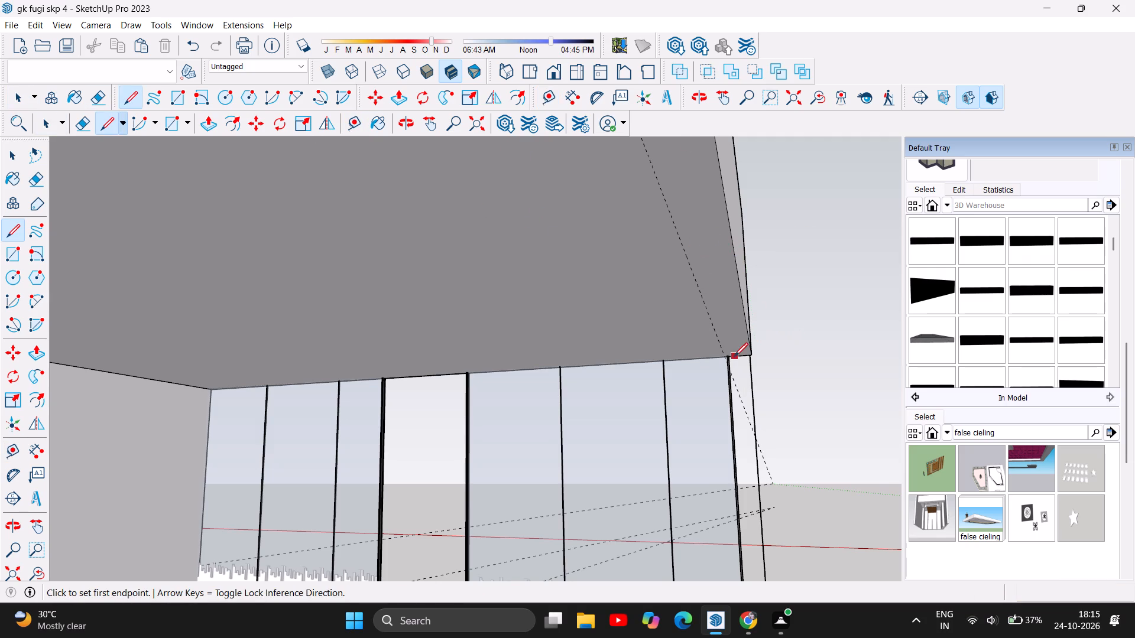
click(726, 359)
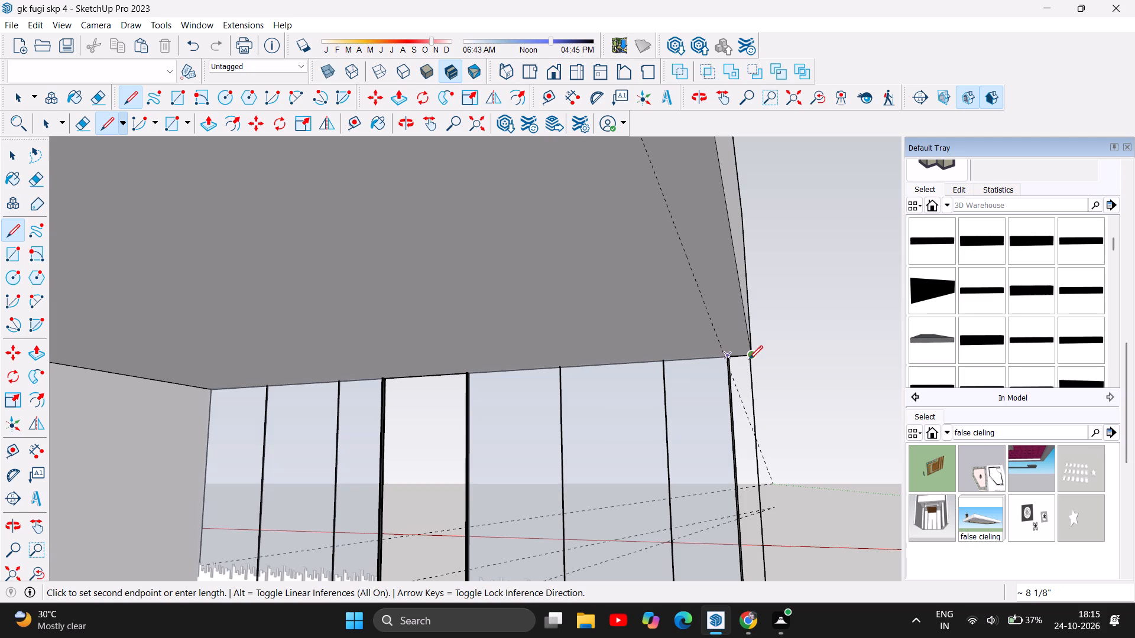
click(751, 358)
click(726, 358)
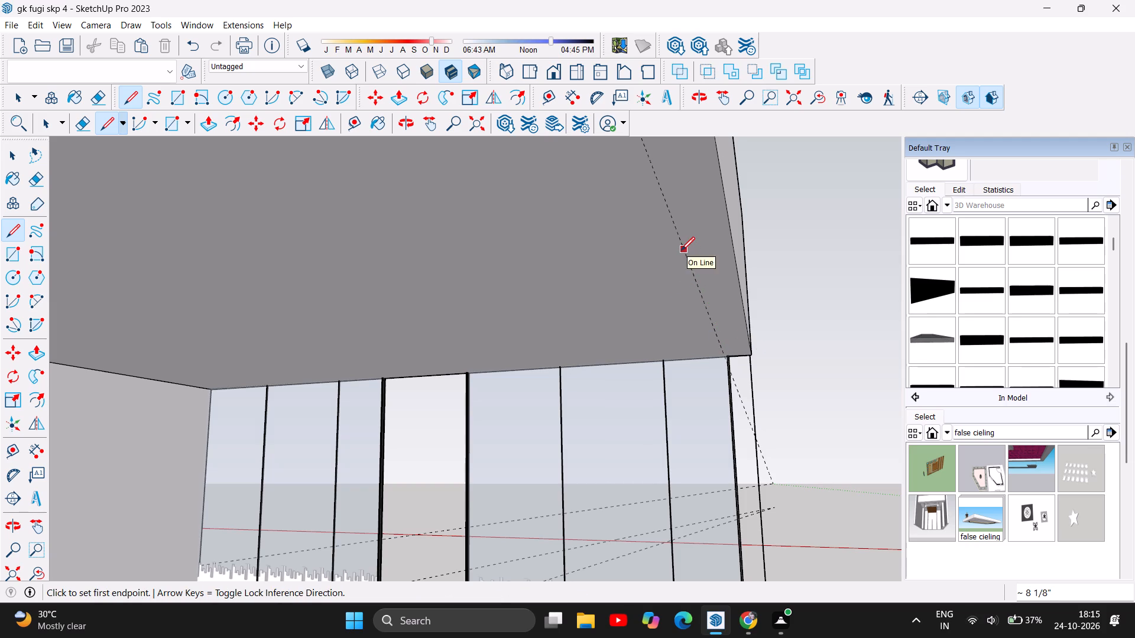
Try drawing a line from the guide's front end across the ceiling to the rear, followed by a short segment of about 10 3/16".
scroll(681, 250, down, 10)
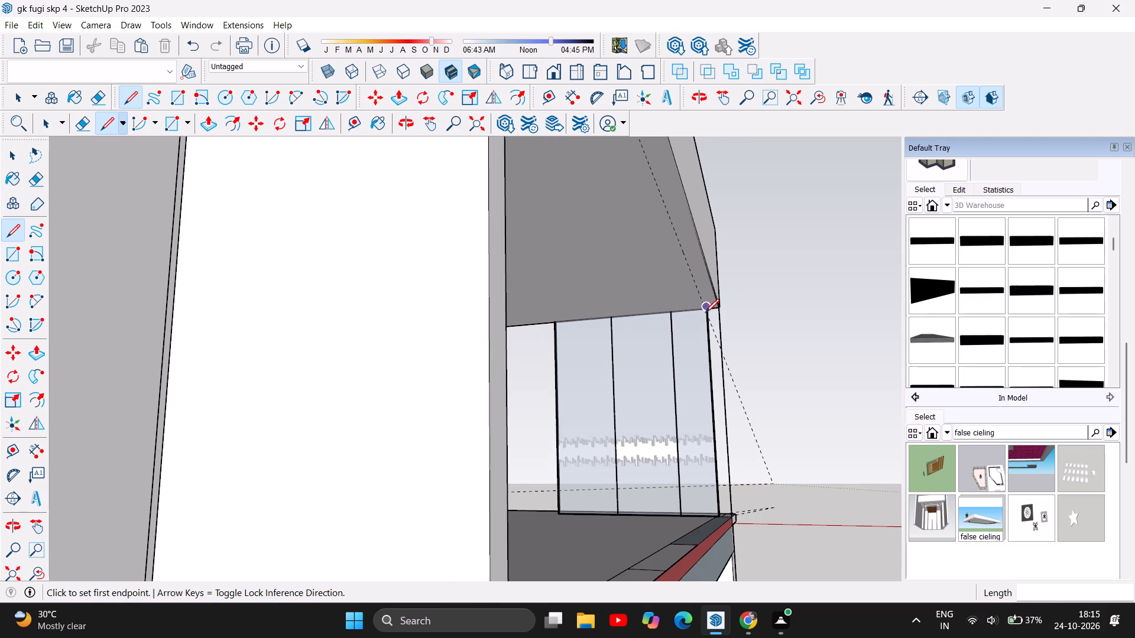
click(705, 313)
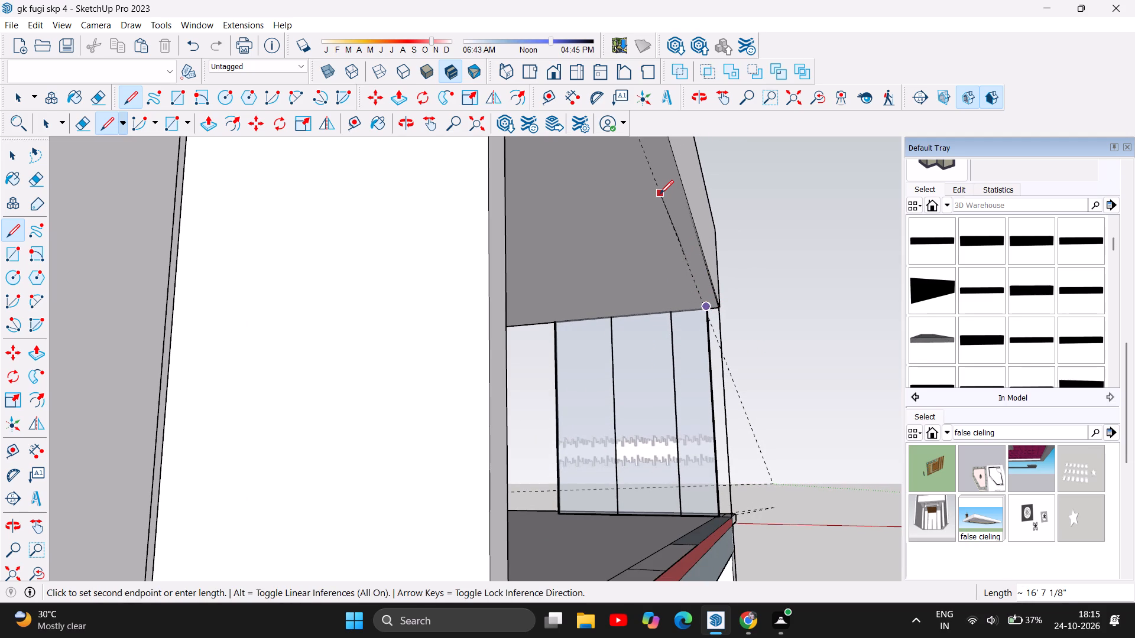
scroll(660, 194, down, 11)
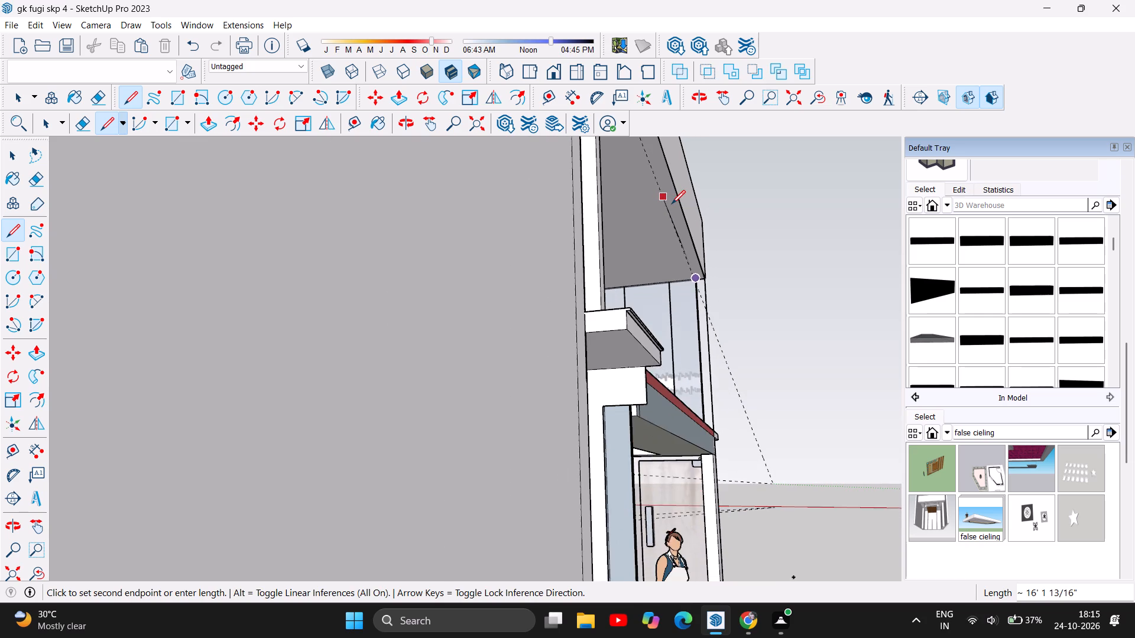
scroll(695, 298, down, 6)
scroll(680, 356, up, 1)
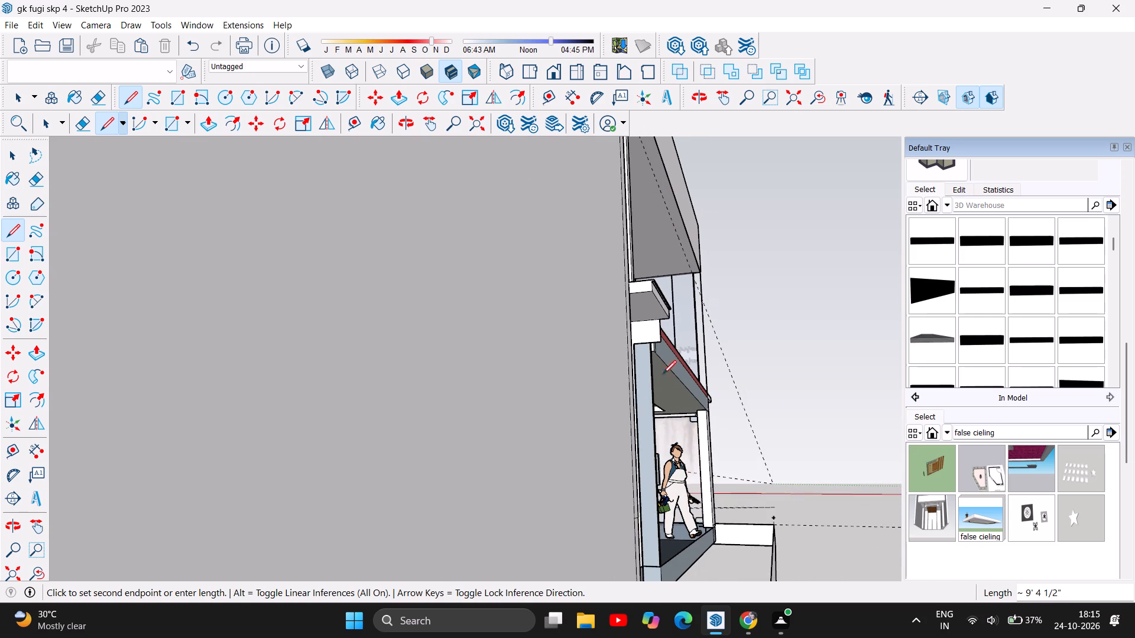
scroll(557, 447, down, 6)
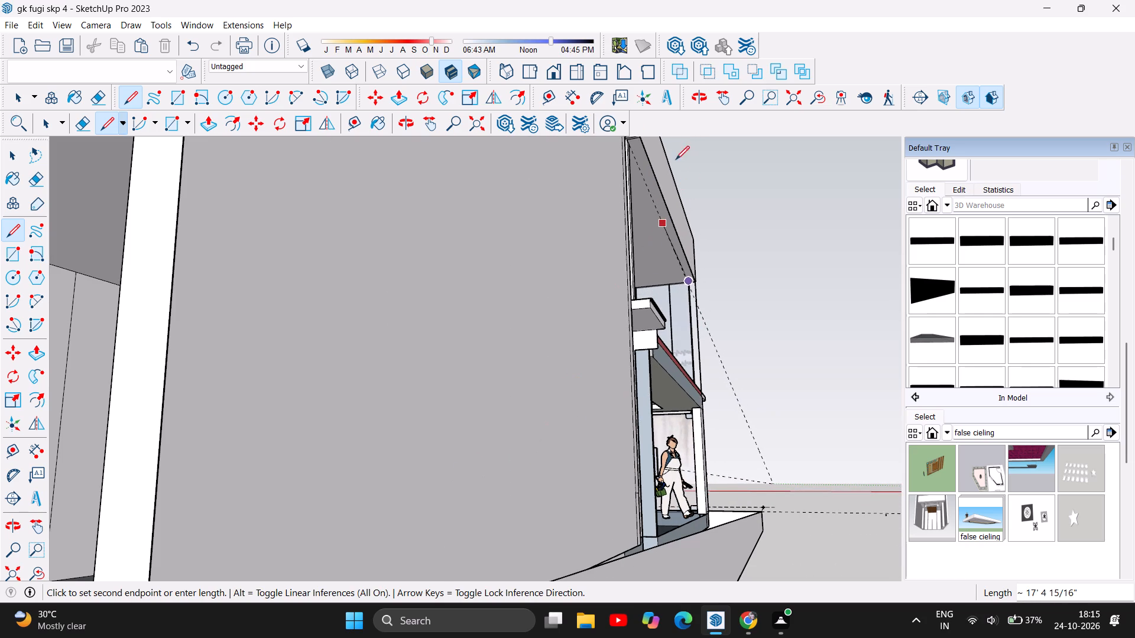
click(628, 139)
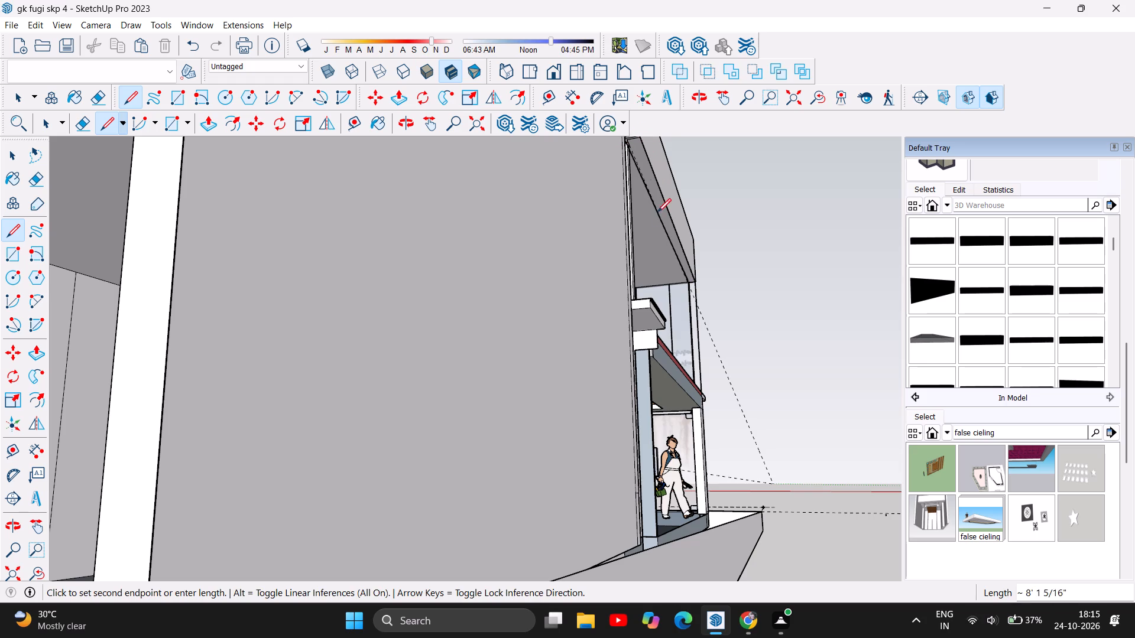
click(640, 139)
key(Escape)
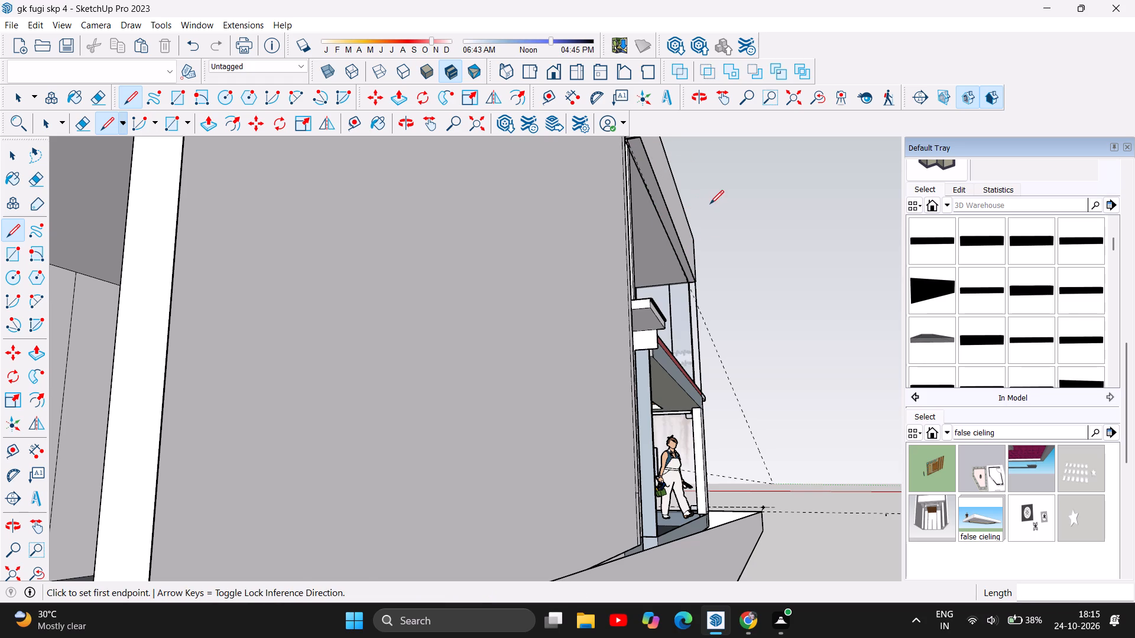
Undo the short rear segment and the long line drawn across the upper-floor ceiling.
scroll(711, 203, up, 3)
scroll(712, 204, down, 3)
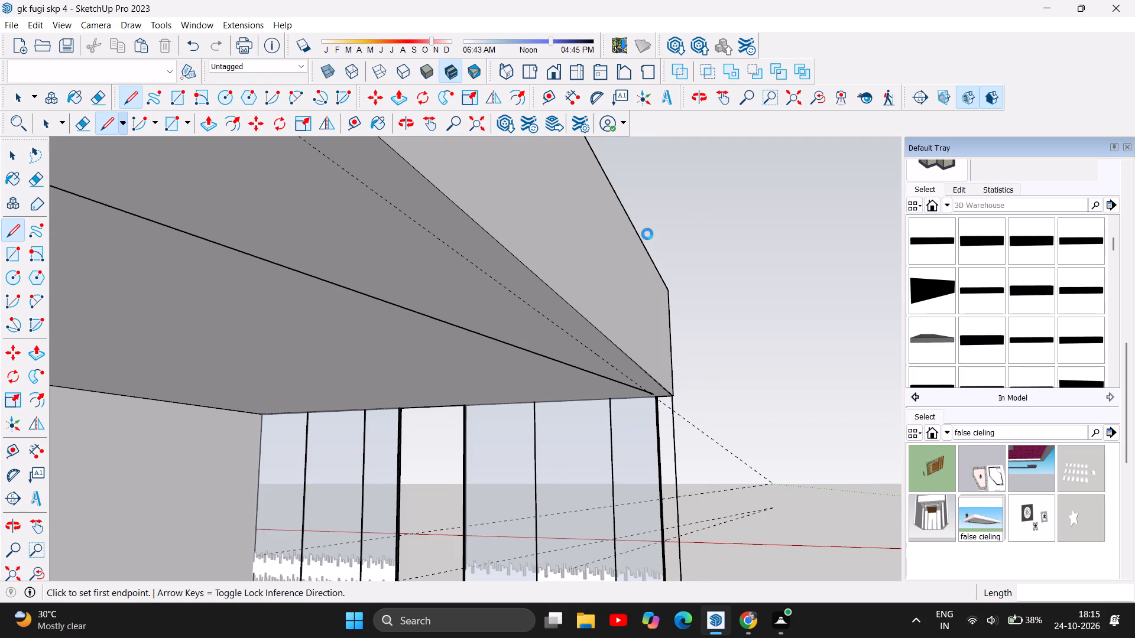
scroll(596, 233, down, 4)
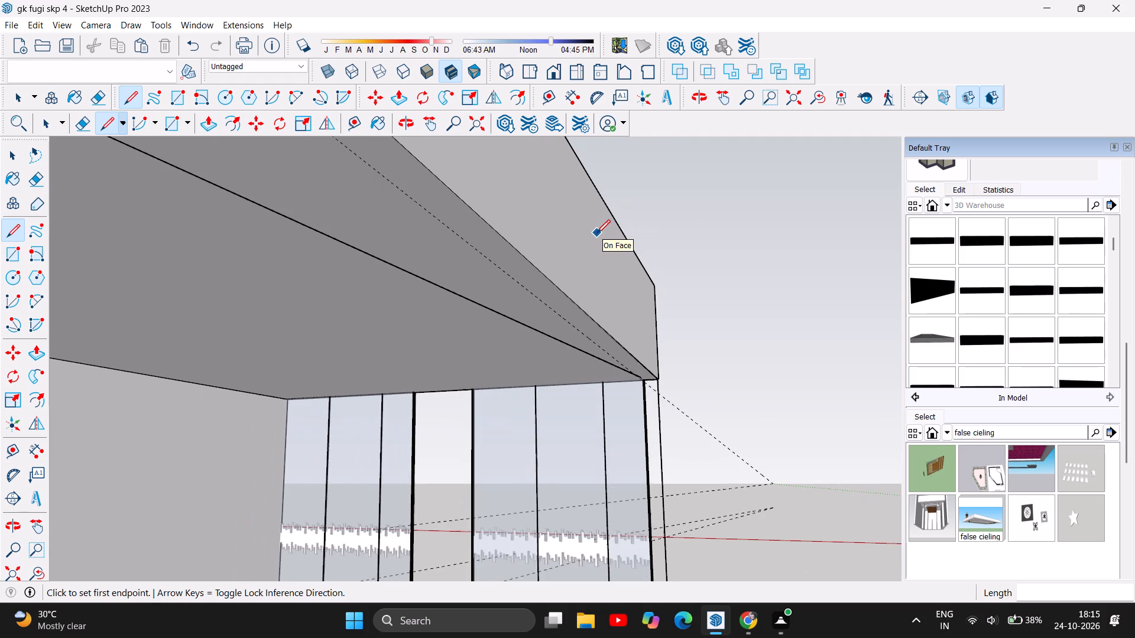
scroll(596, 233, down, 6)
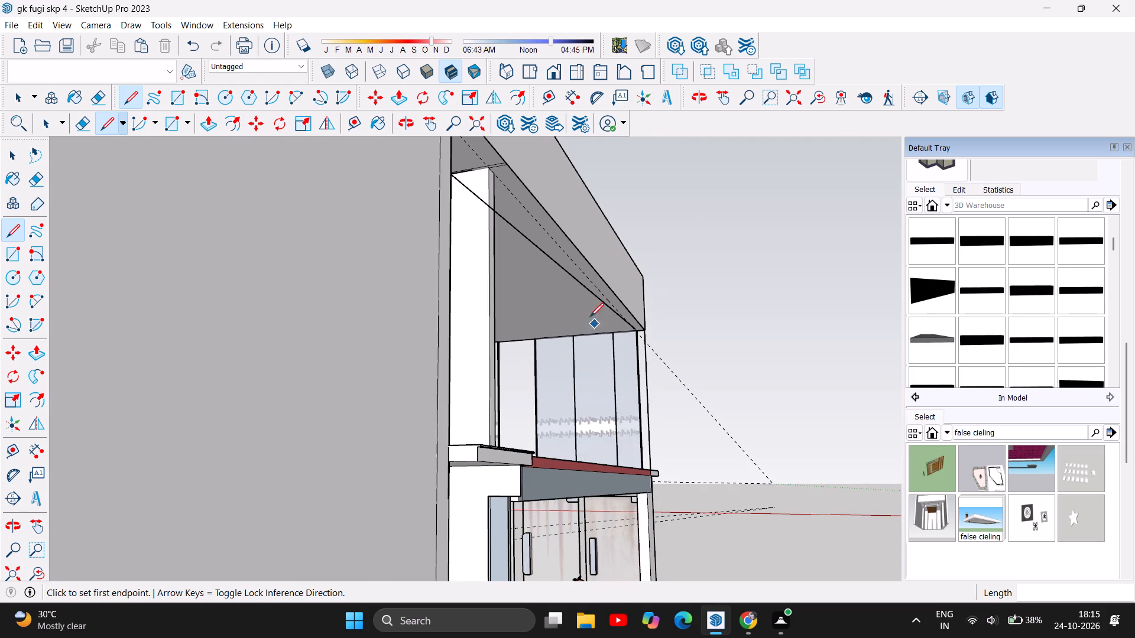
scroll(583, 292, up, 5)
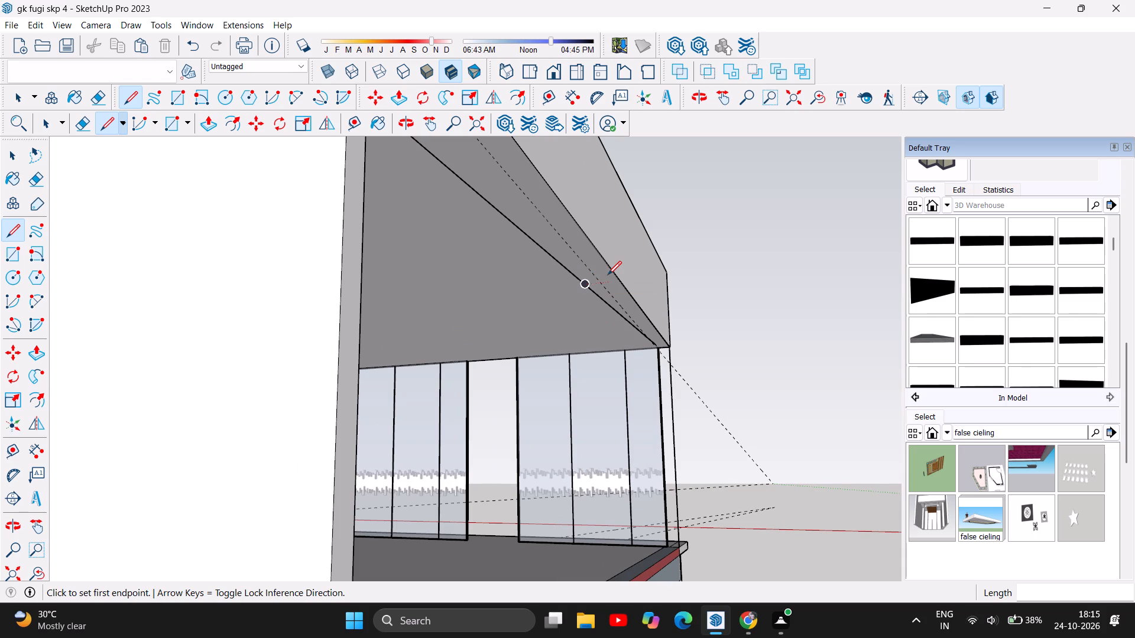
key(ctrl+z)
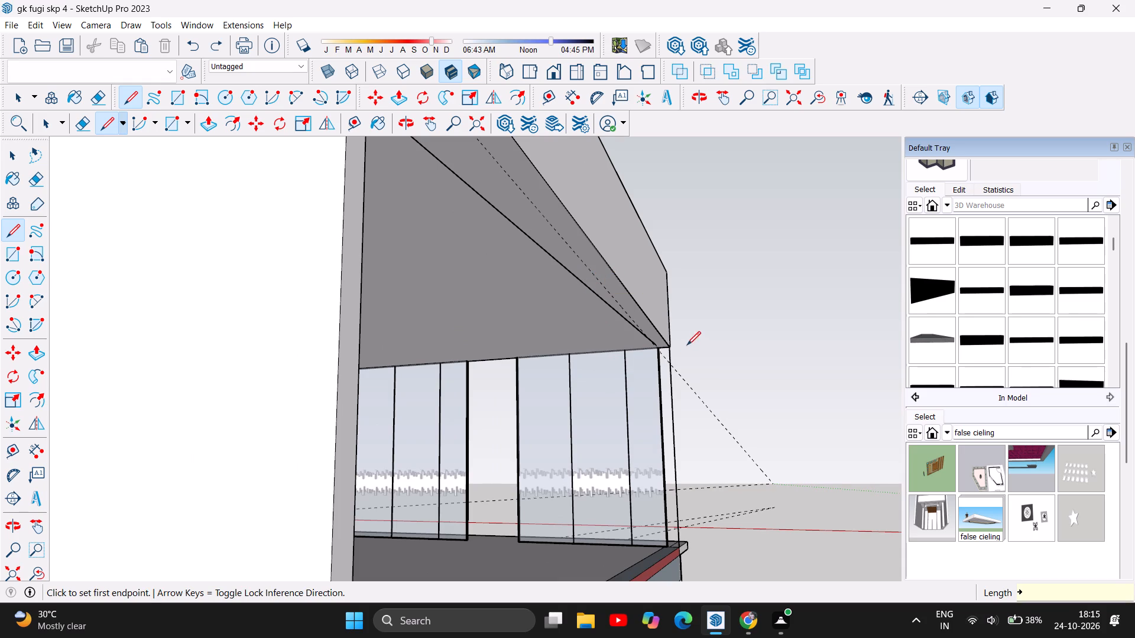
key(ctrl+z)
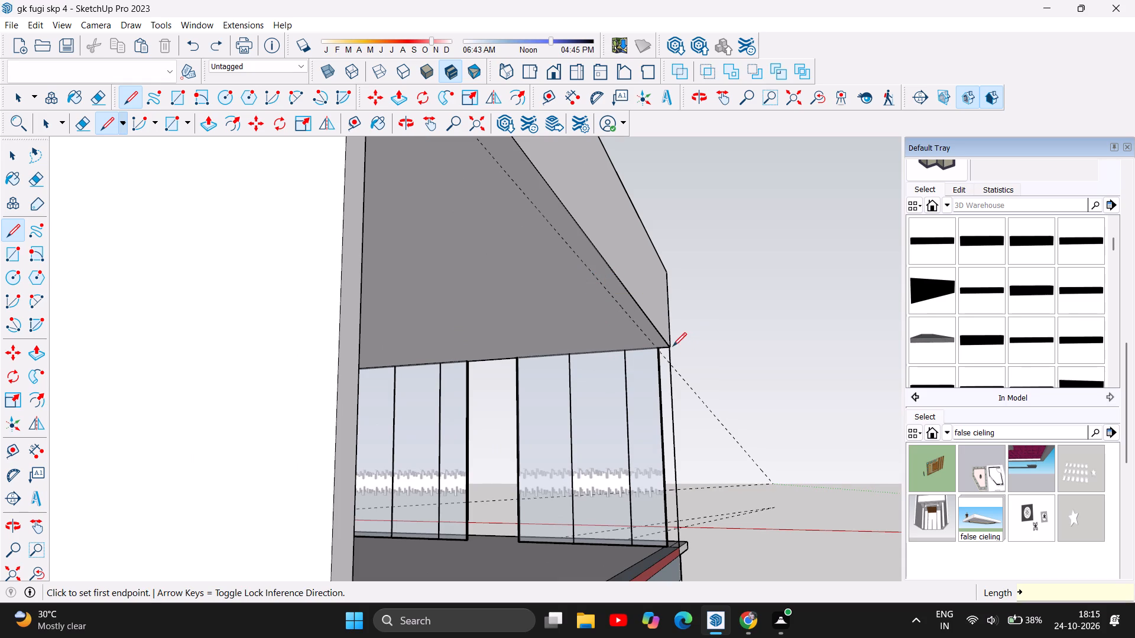
Draw a line about 32' long on the ceiling along the guide, from the front glazing edge to the side opening's rear corner.
click(658, 346)
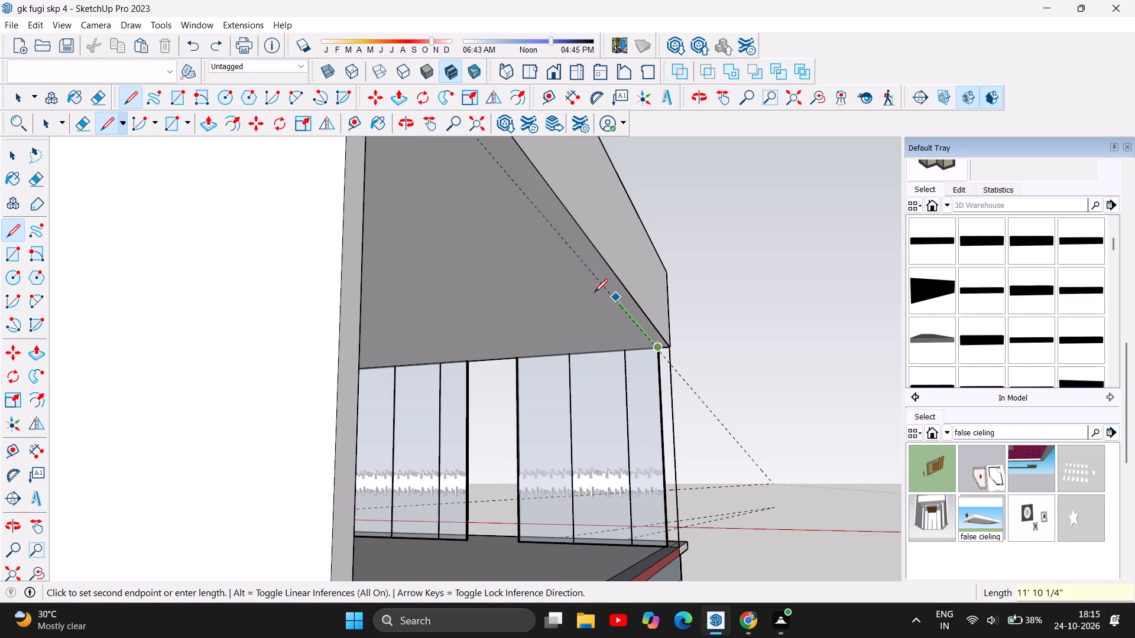
scroll(578, 277, down, 4)
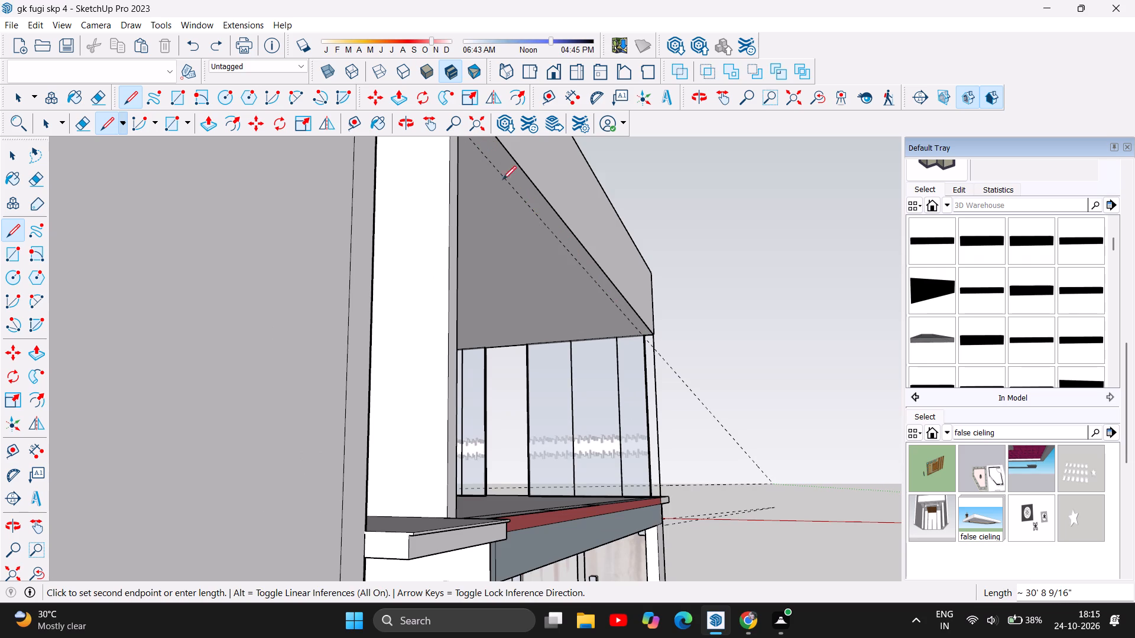
scroll(542, 244, down, 6)
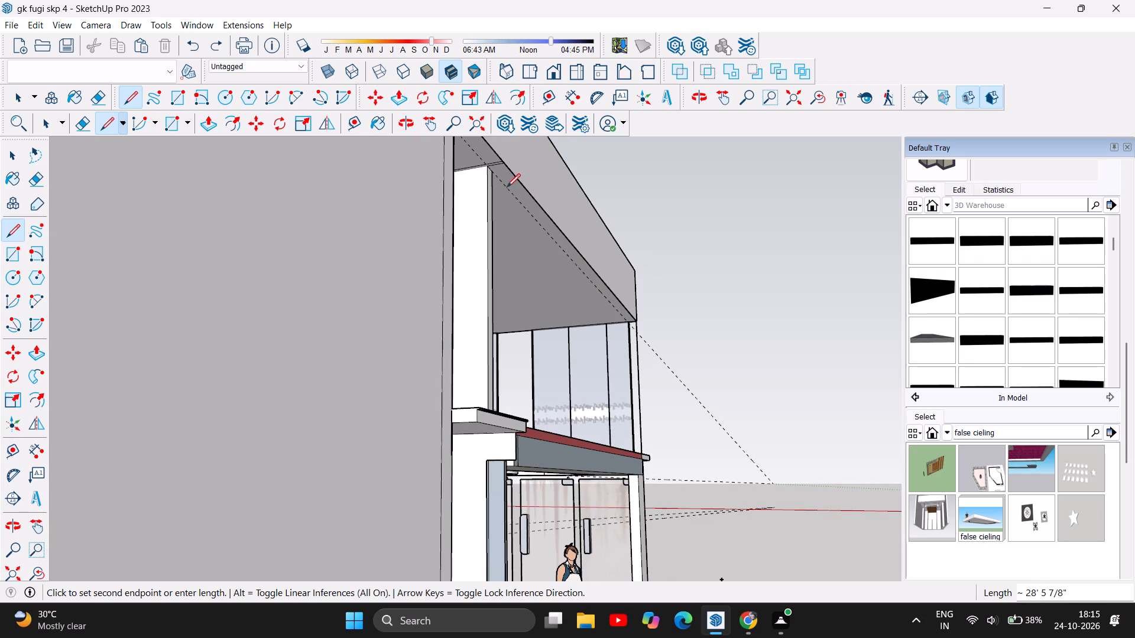
click(487, 166)
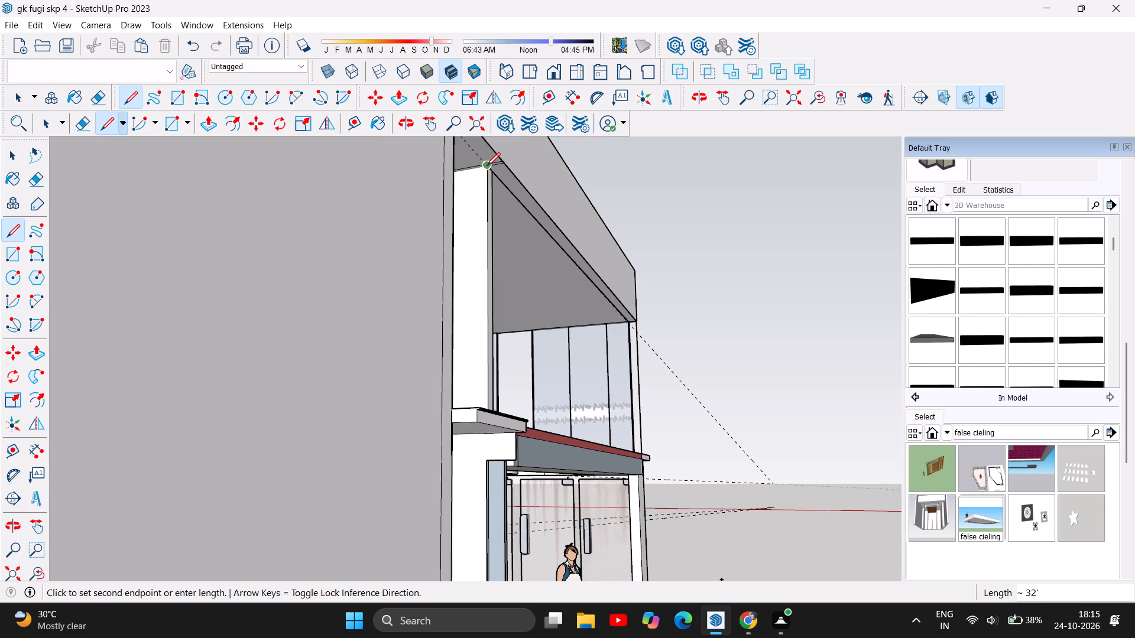
key(Escape)
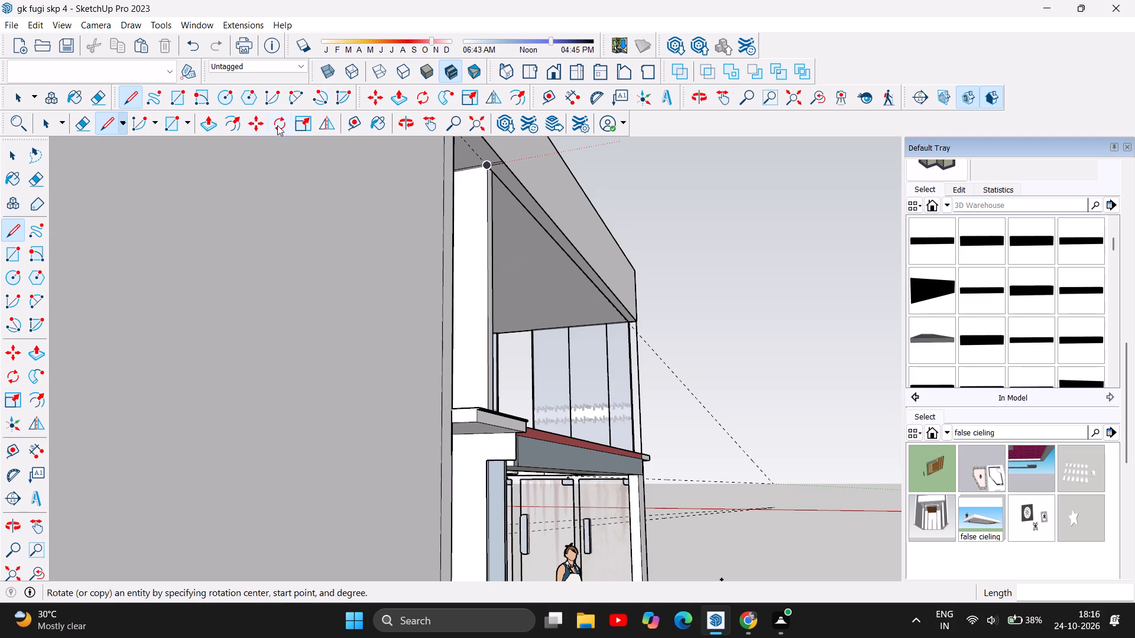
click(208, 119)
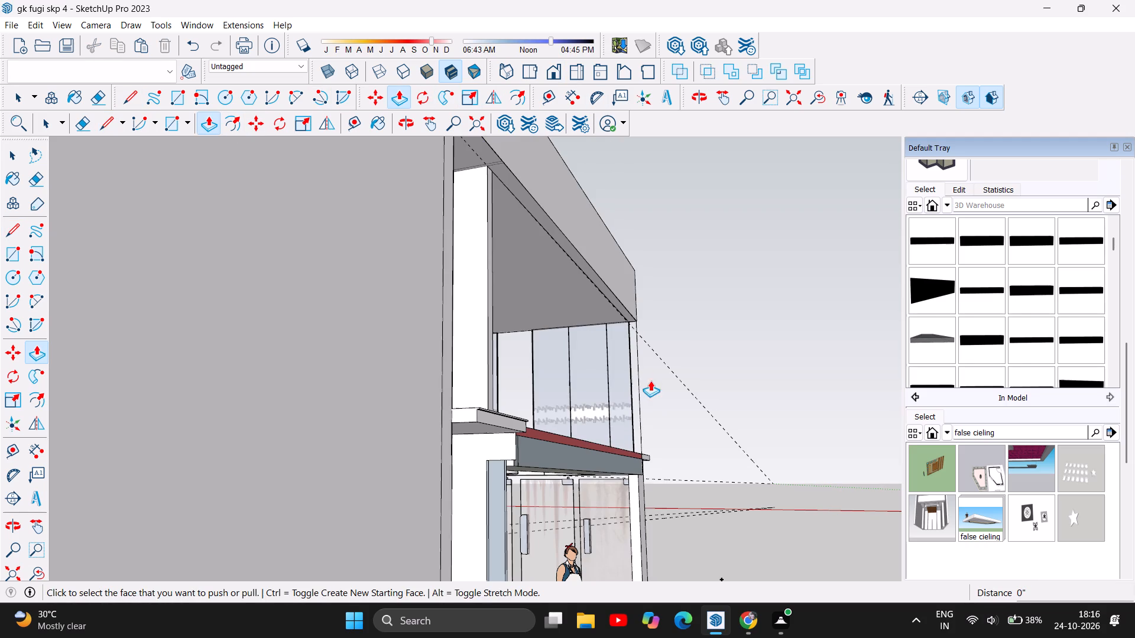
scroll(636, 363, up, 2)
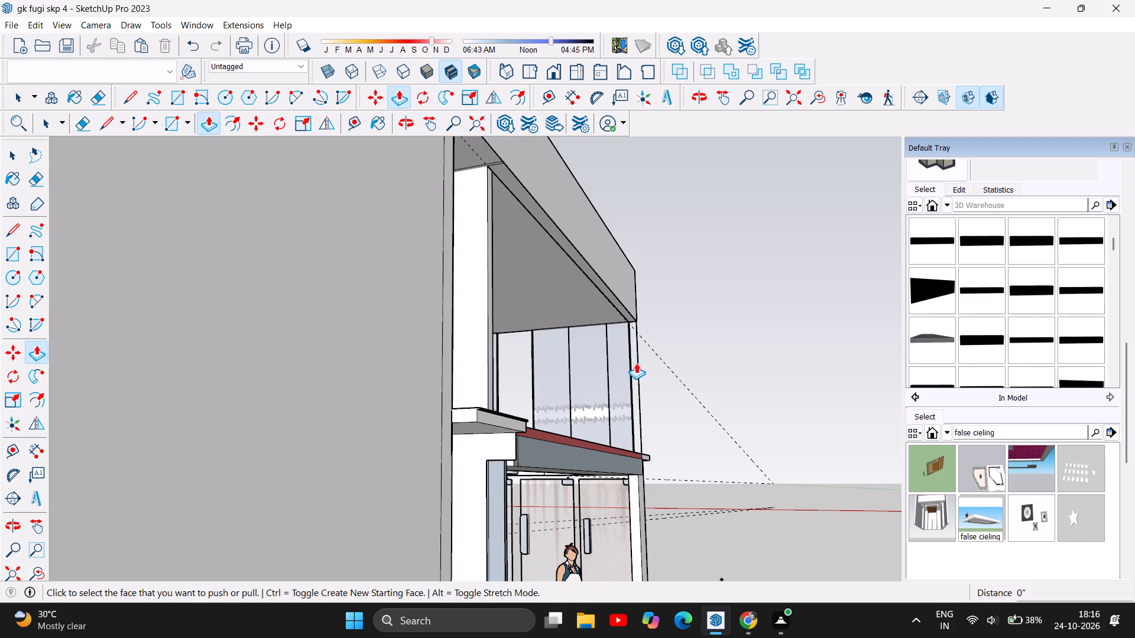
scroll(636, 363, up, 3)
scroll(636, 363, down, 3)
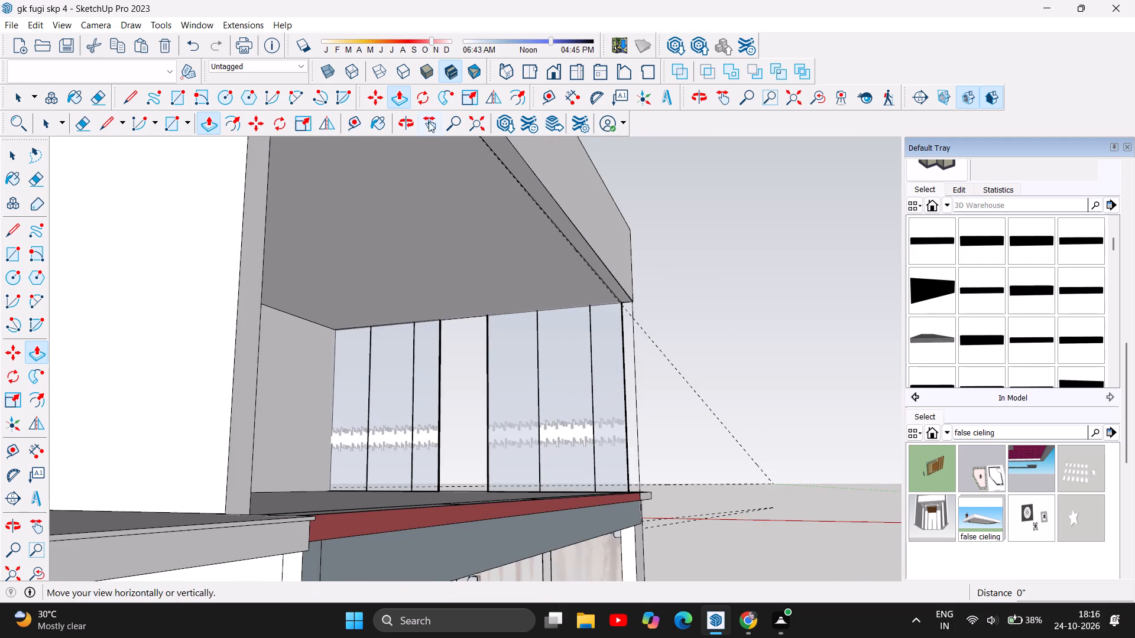
Delete the vertical line at the upper floor's open corner, just outside the front glazing frame.
click(401, 118)
drag(589, 313, 468, 416)
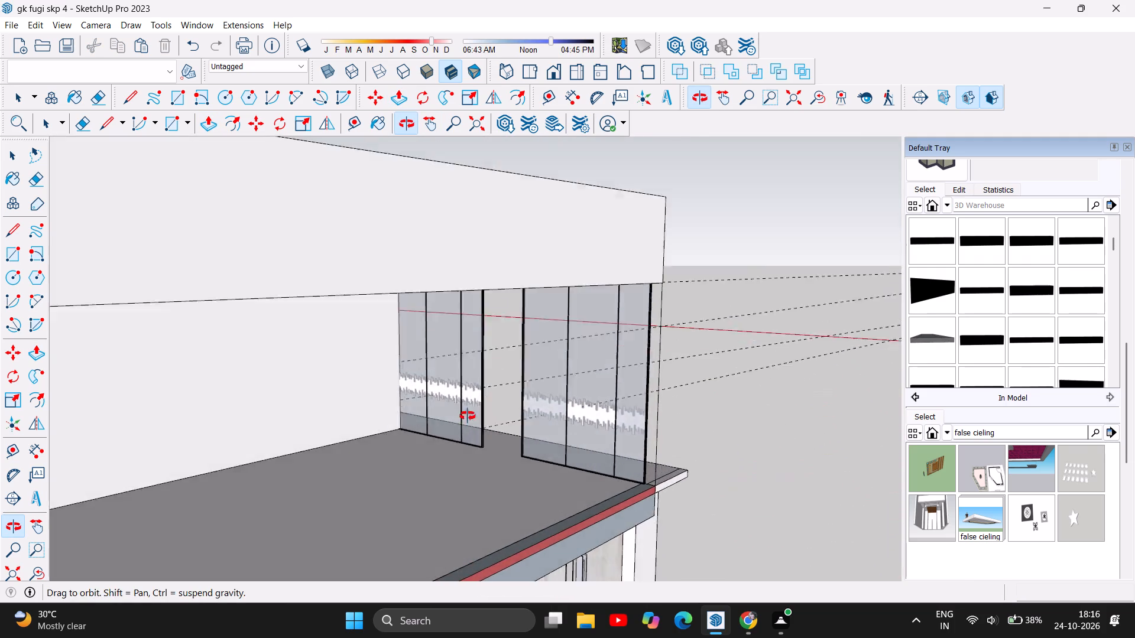
drag(468, 416, 261, 421)
drag(573, 409, 525, 415)
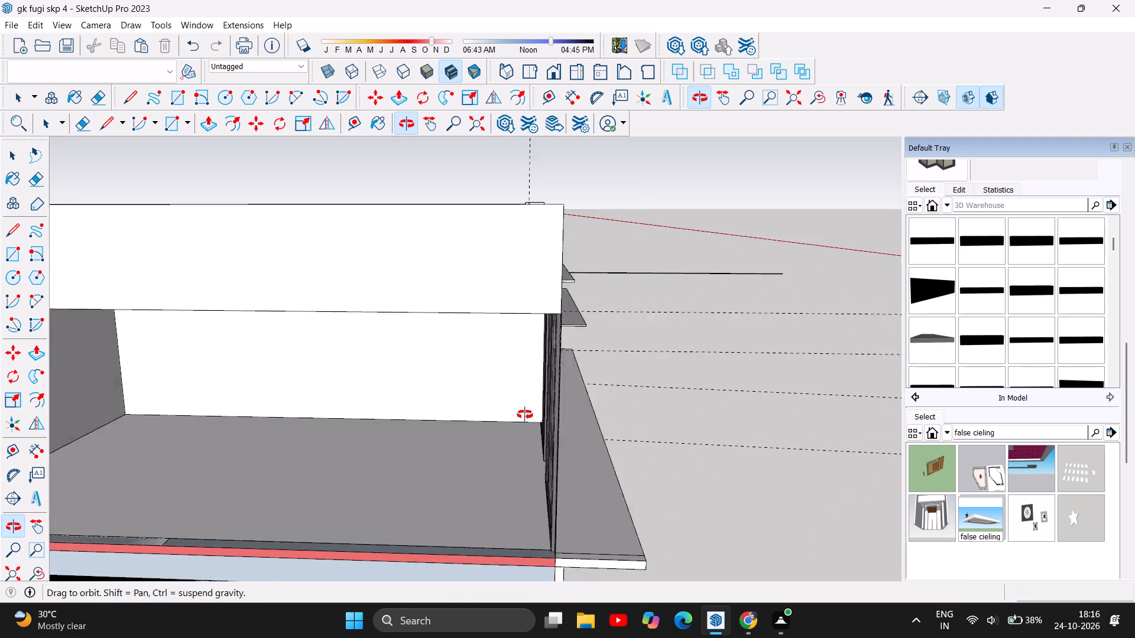
drag(525, 415, 394, 409)
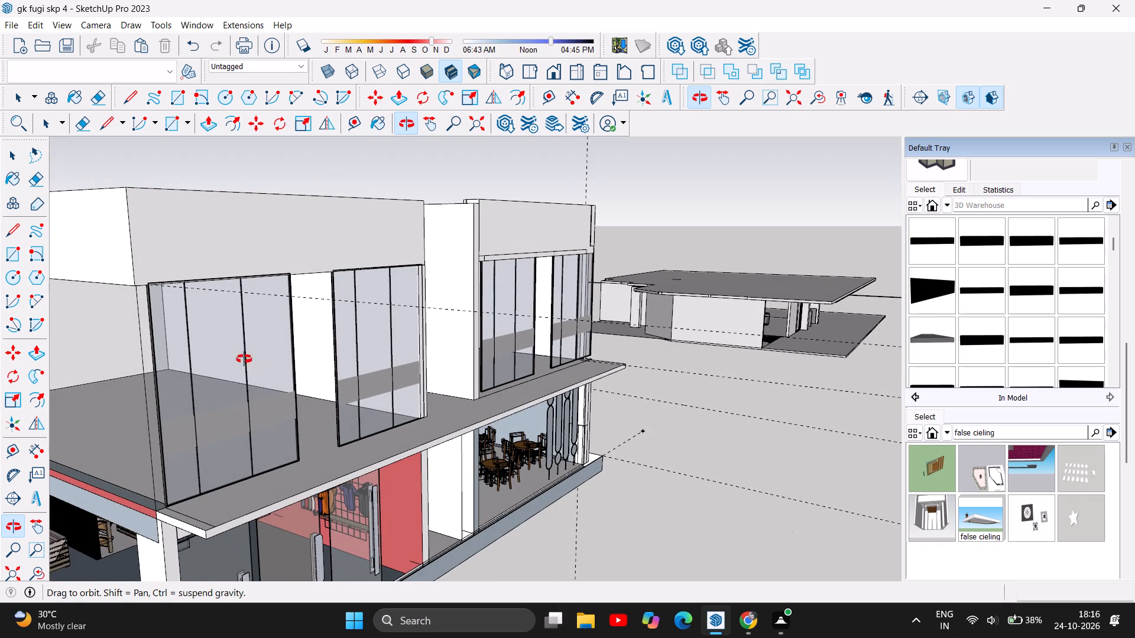
scroll(136, 279, up, 12)
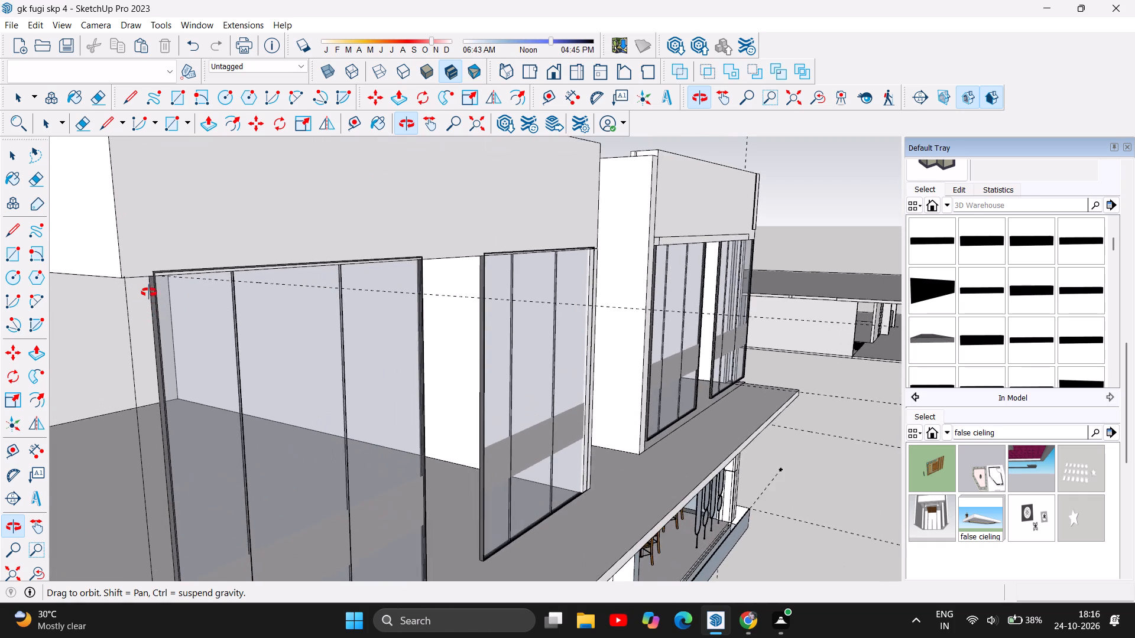
scroll(145, 283, up, 6)
scroll(163, 276, down, 2)
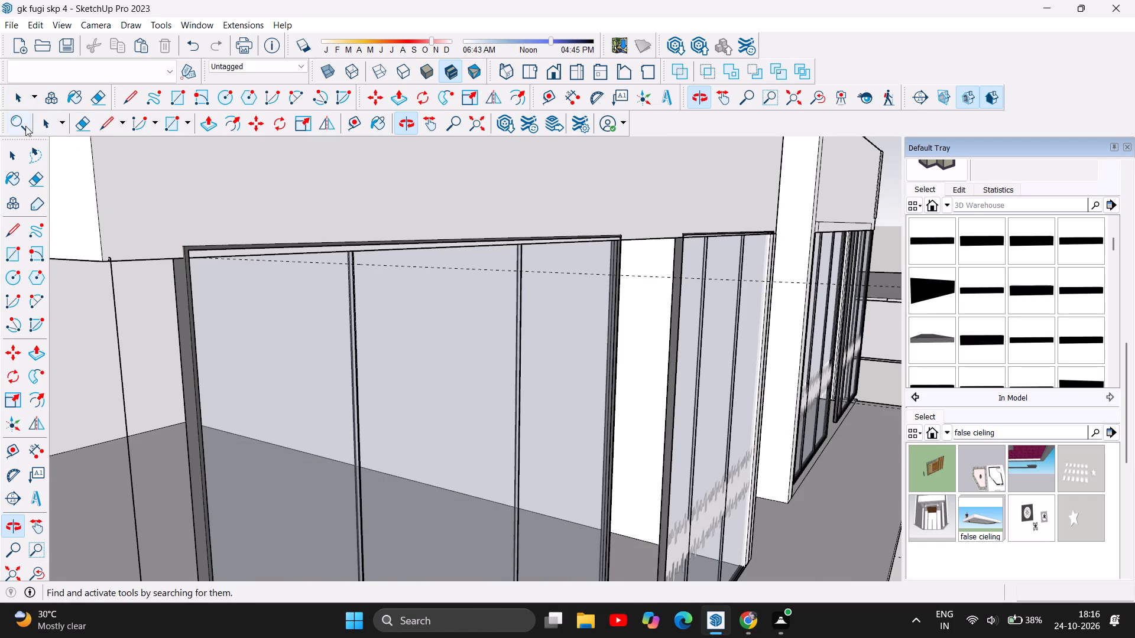
click(22, 105)
click(124, 393)
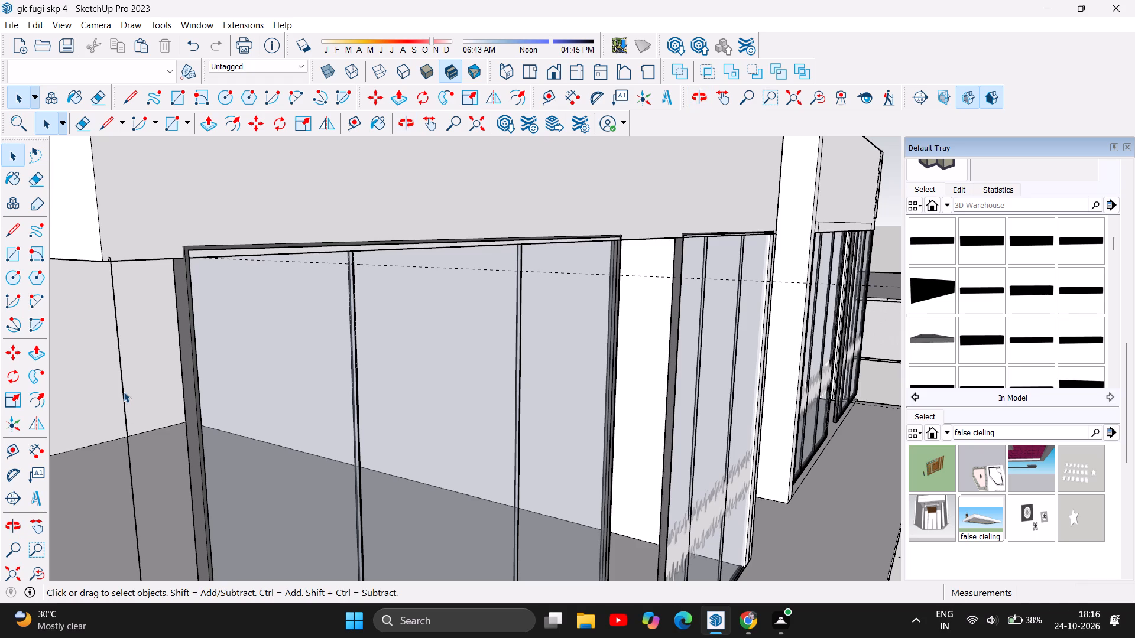
key(Delete)
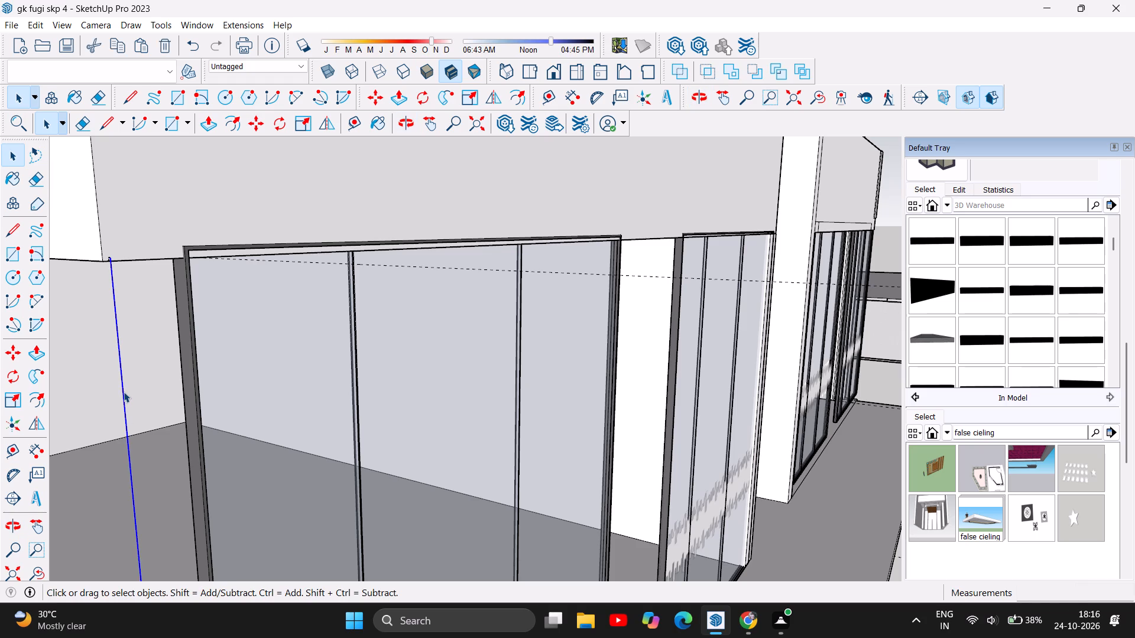
Outline the narrow strip beside the front glazing with a vertical line about 11' long, a 6" floor segment and a ceiling segment about 8 1/8".
scroll(631, 325, down, 1)
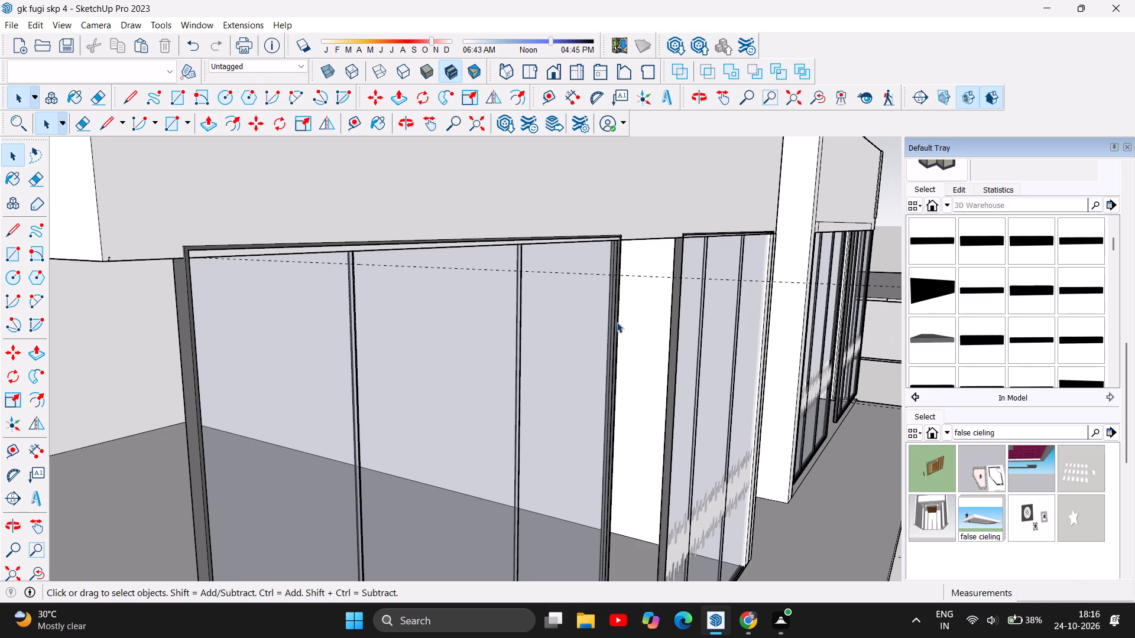
scroll(617, 322, down, 3)
scroll(421, 218, down, 4)
scroll(376, 180, down, 4)
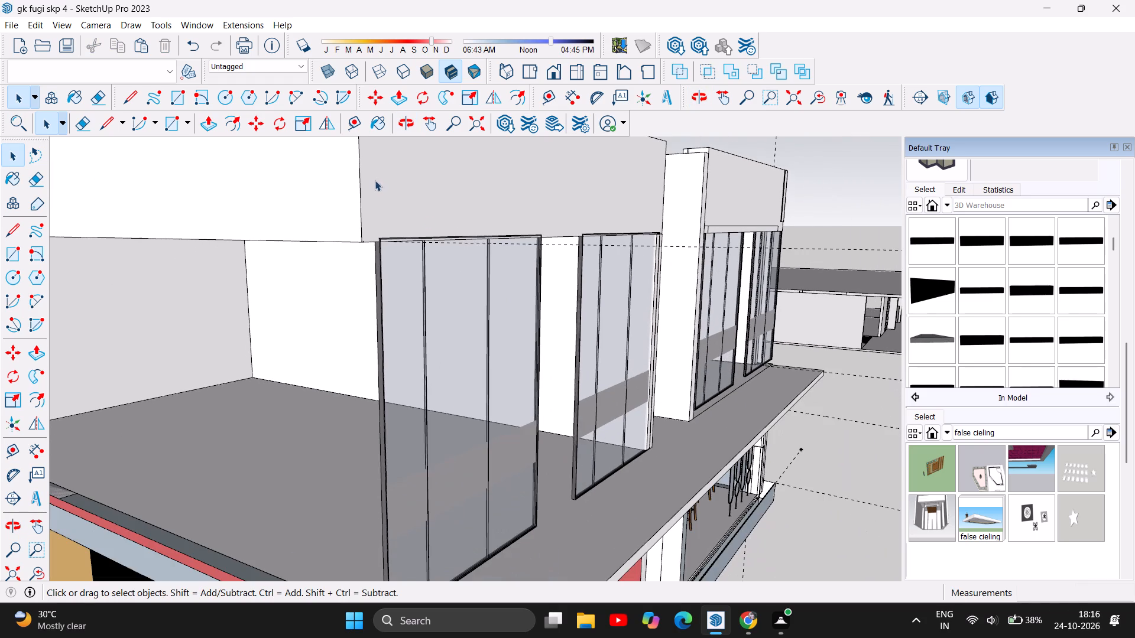
scroll(362, 193, down, 5)
scroll(425, 455, up, 2)
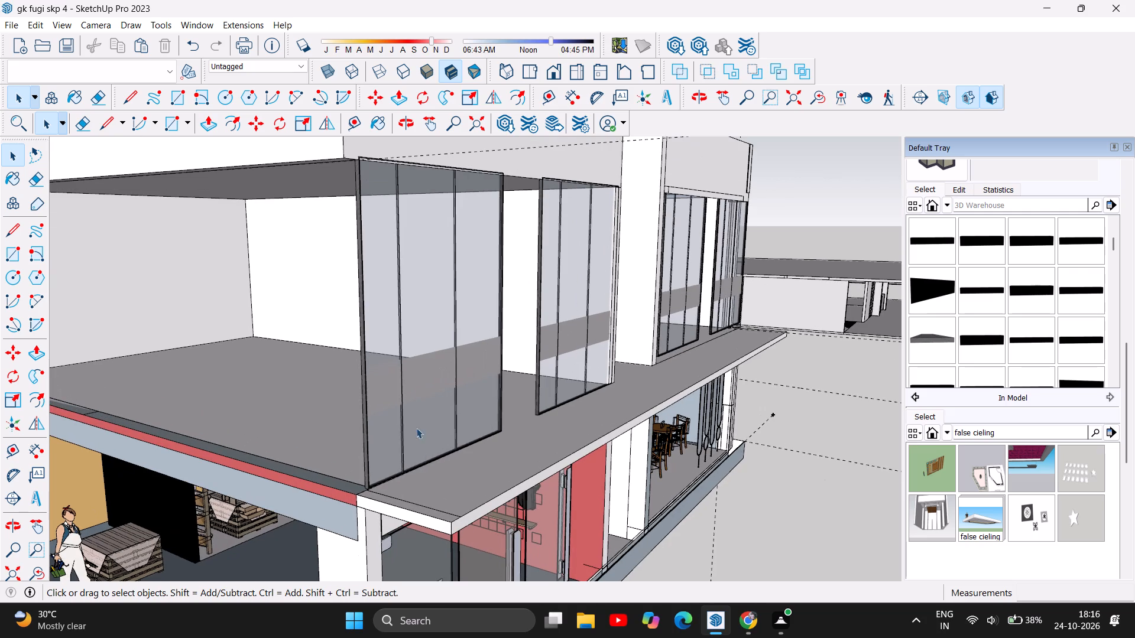
click(130, 96)
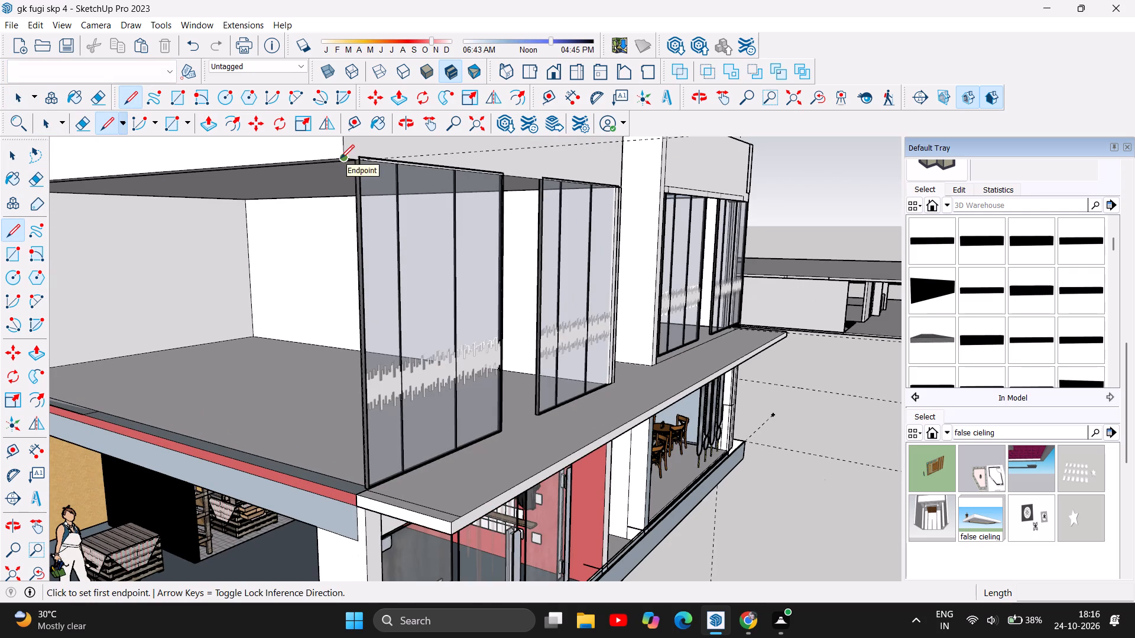
click(340, 158)
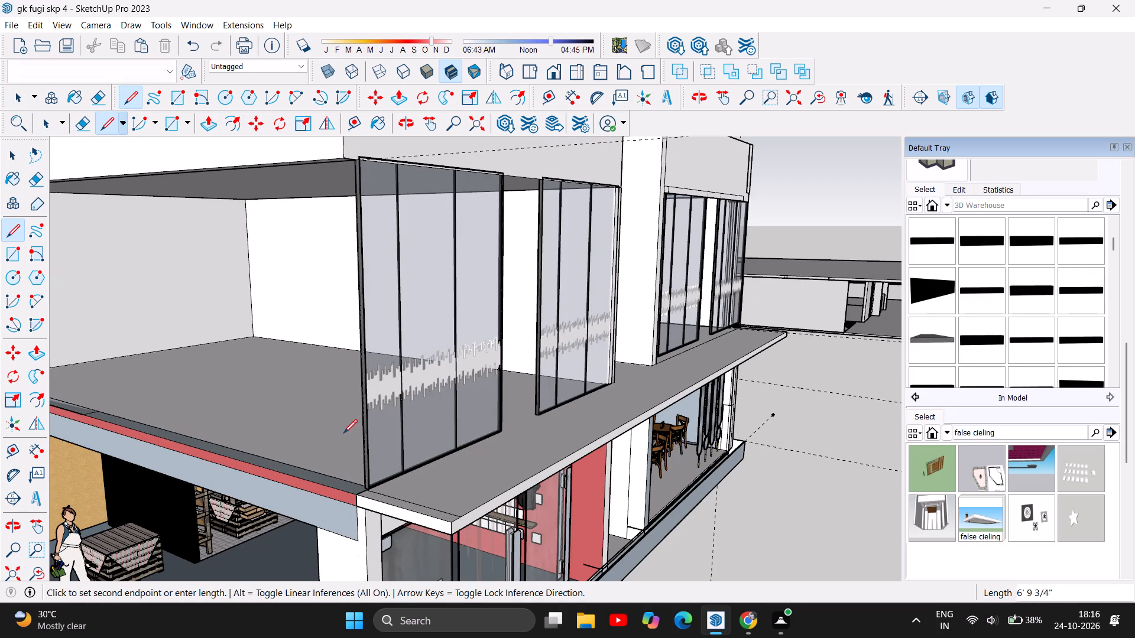
click(356, 497)
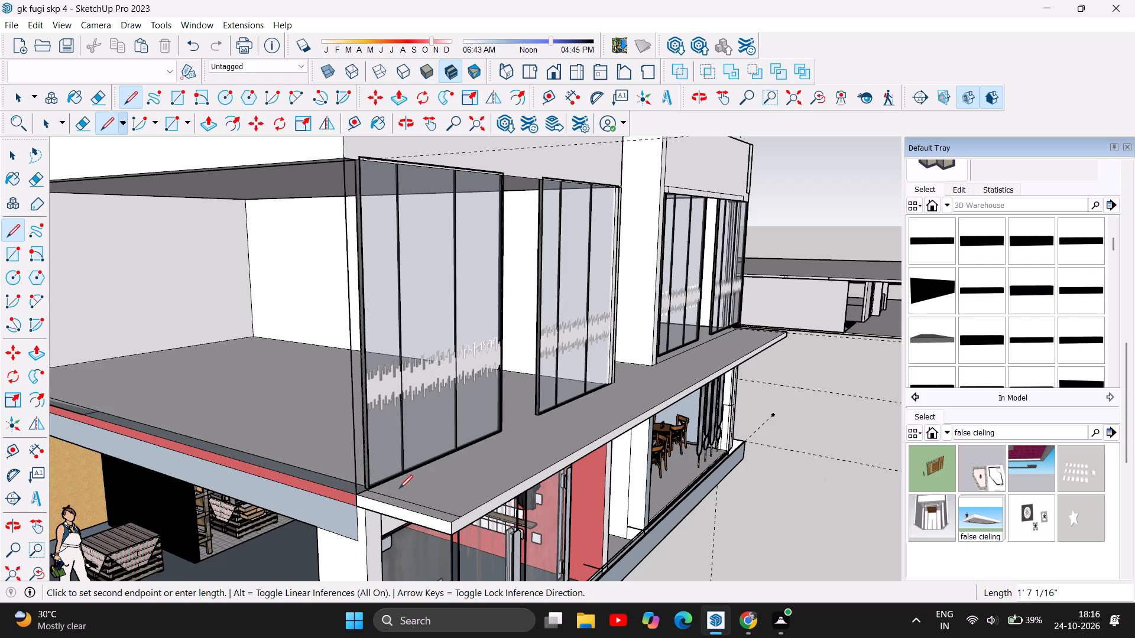
click(371, 490)
click(357, 155)
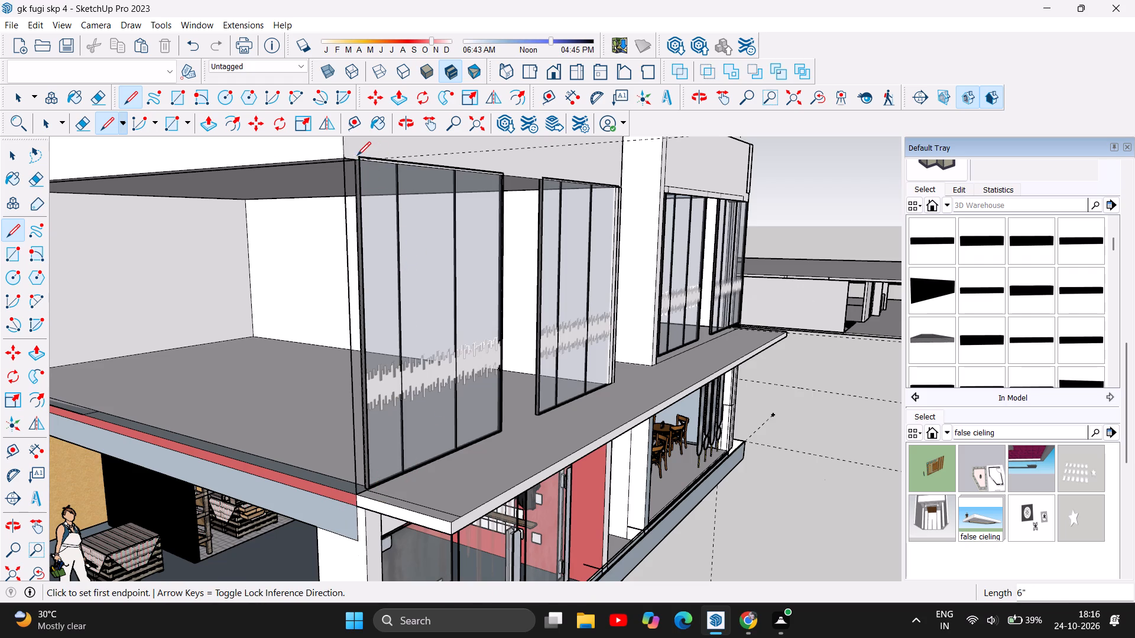
click(340, 156)
Push/Pull the end face of the upper-floor wall opposite the glazing outward by about 8 7/16" at the open side.
scroll(528, 547, down, 4)
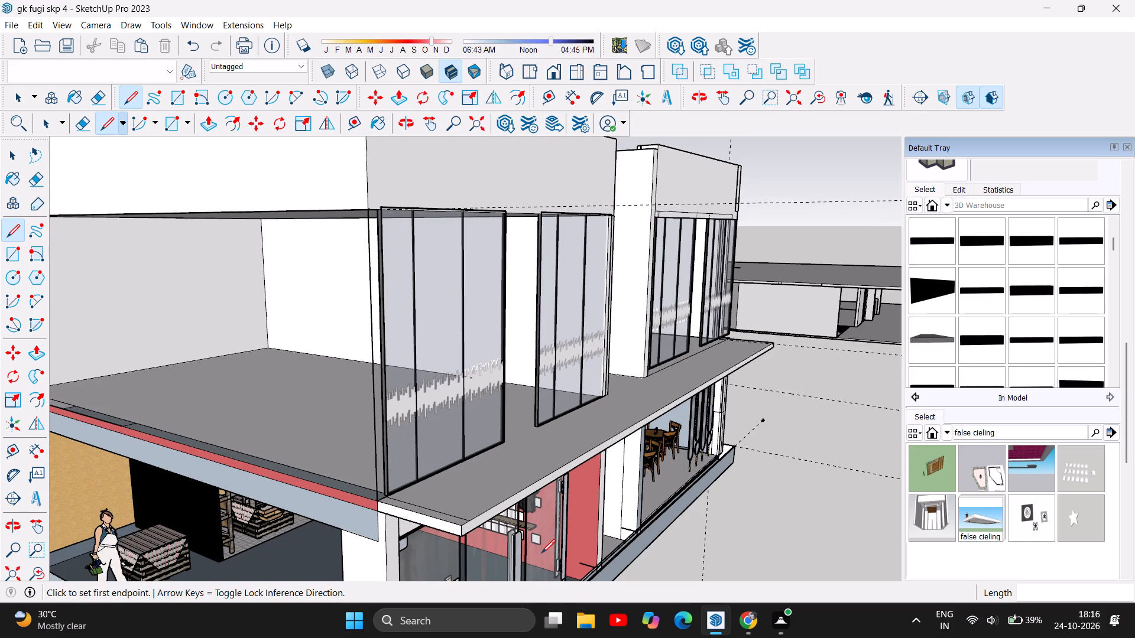
scroll(578, 517, down, 2)
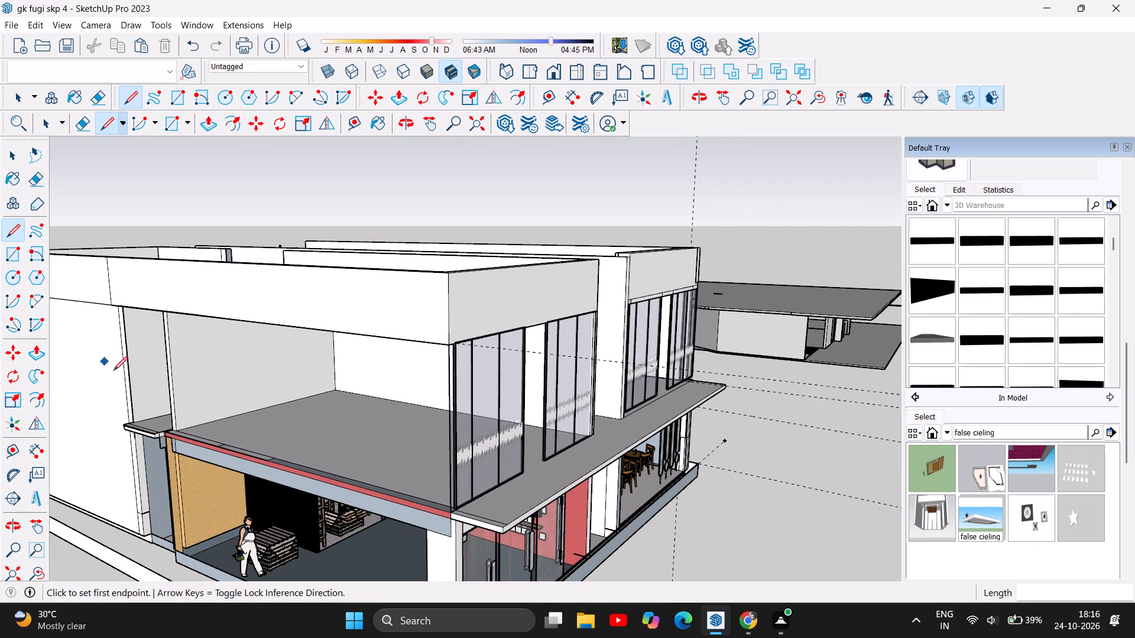
scroll(143, 396, up, 4)
scroll(230, 458, up, 1)
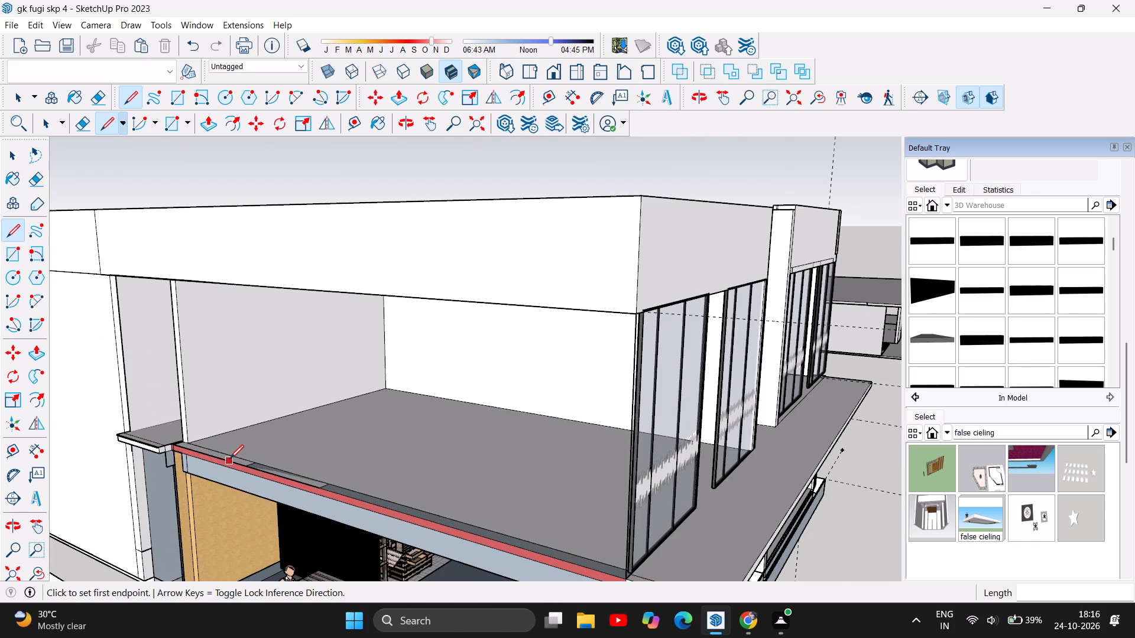
scroll(230, 458, up, 1)
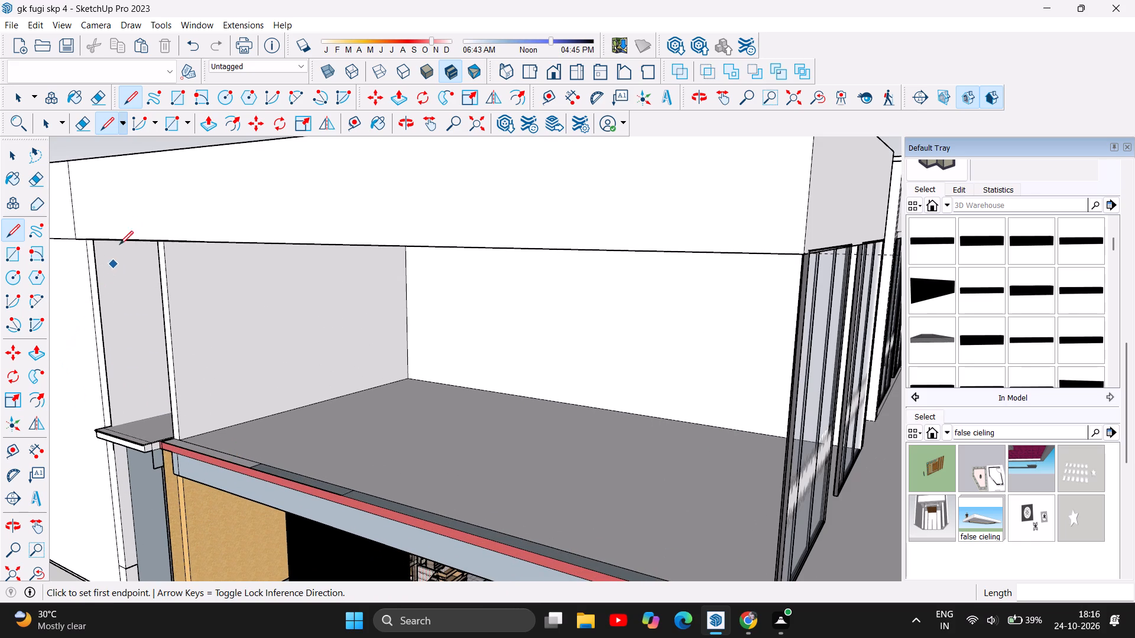
click(210, 124)
scroll(156, 392, up, 5)
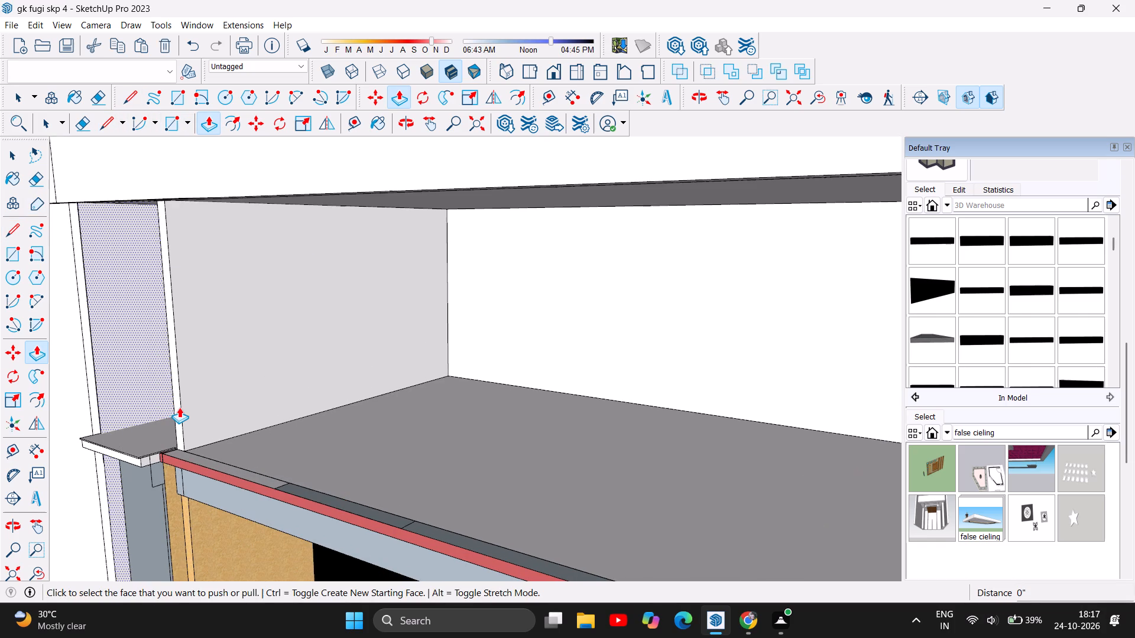
drag(179, 403, 167, 406)
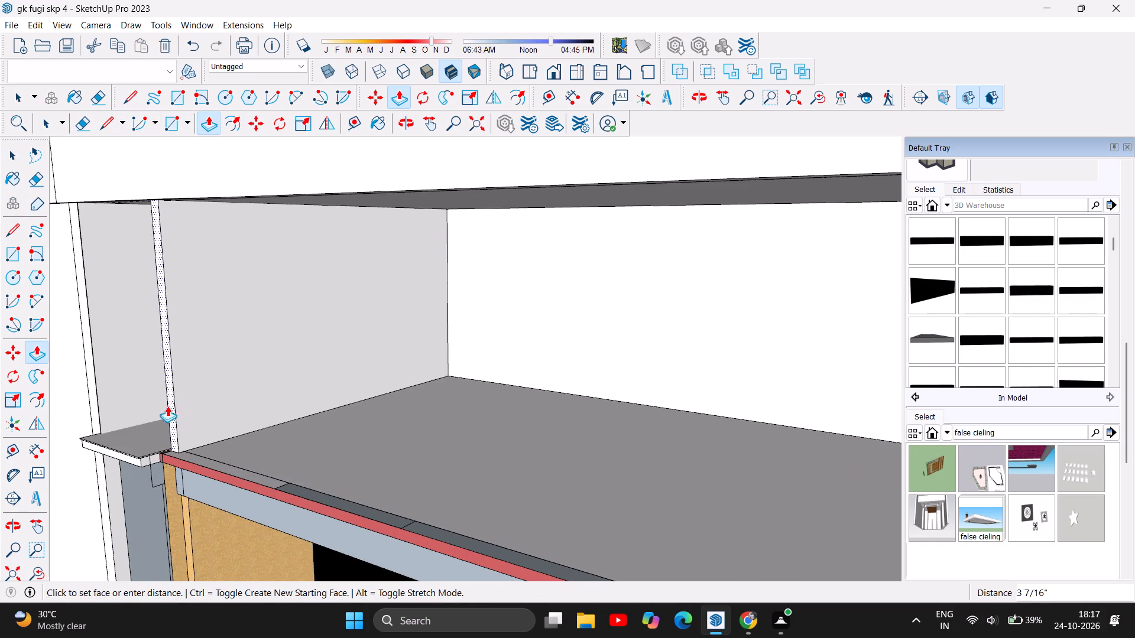
drag(167, 406, 165, 408)
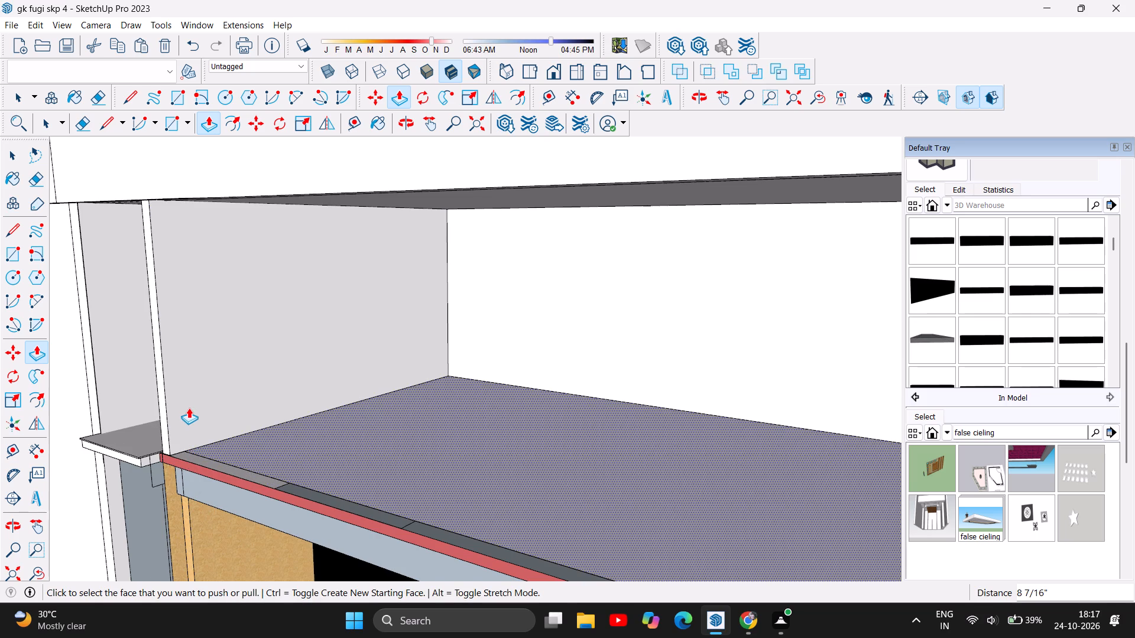
Draw a vertical line about 11' high on that wall's inner face, from the floor strip's edge up to the ceiling.
scroll(187, 405, up, 5)
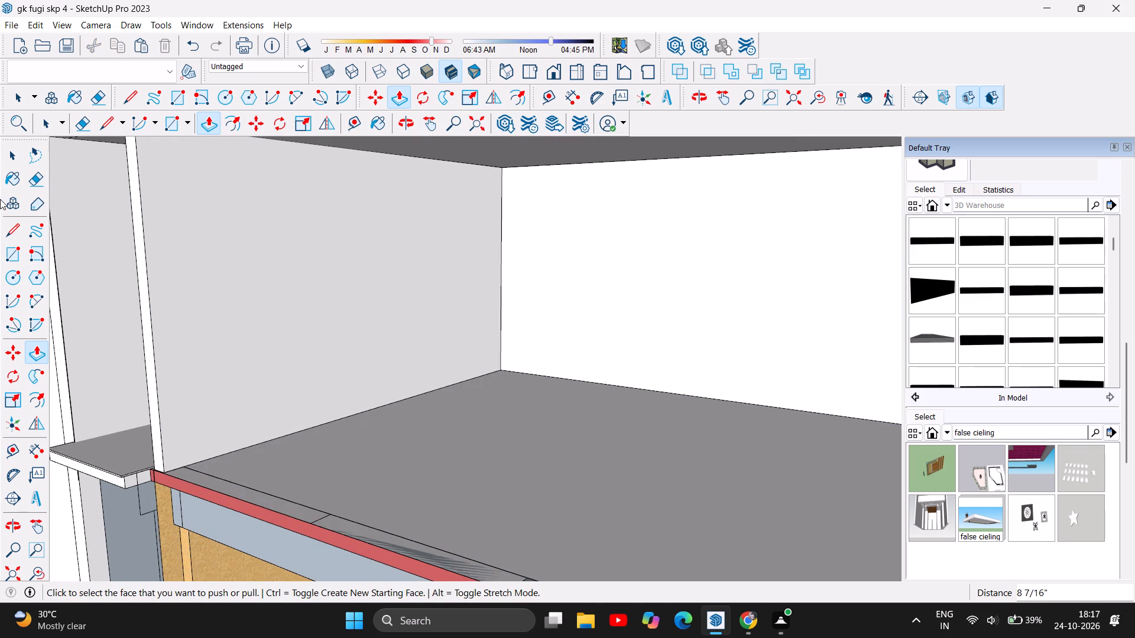
click(14, 233)
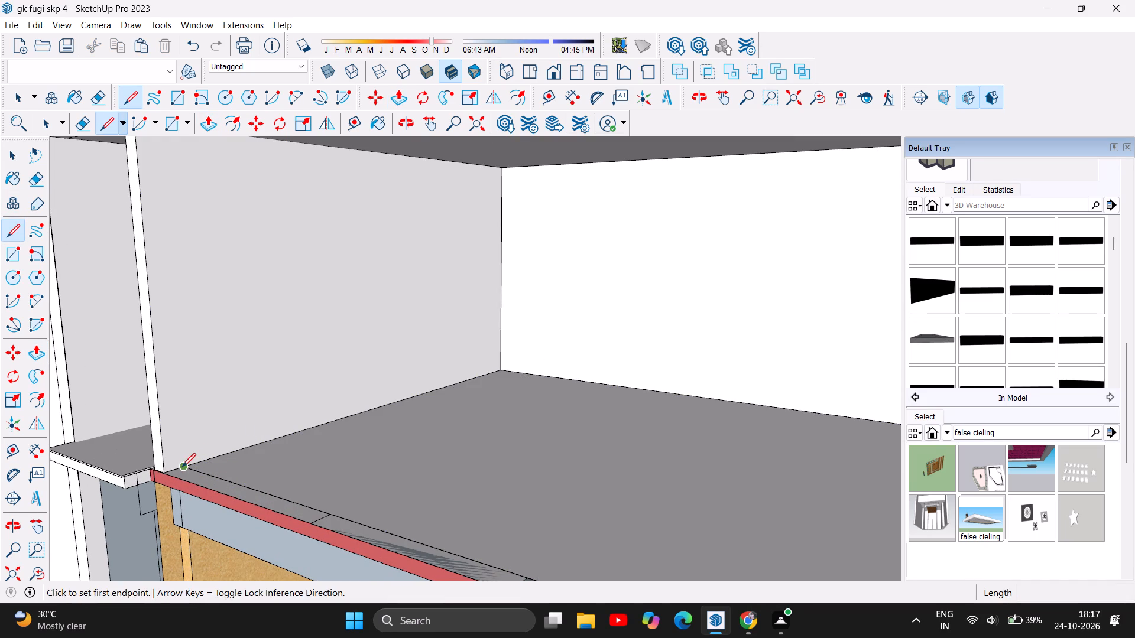
click(182, 467)
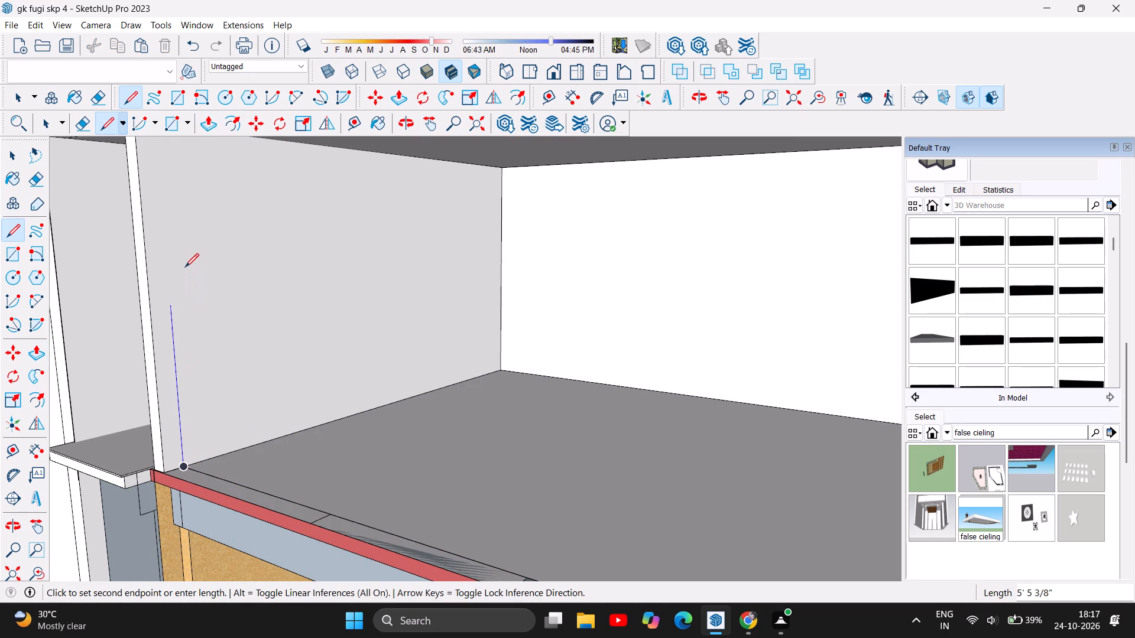
scroll(185, 267, down, 5)
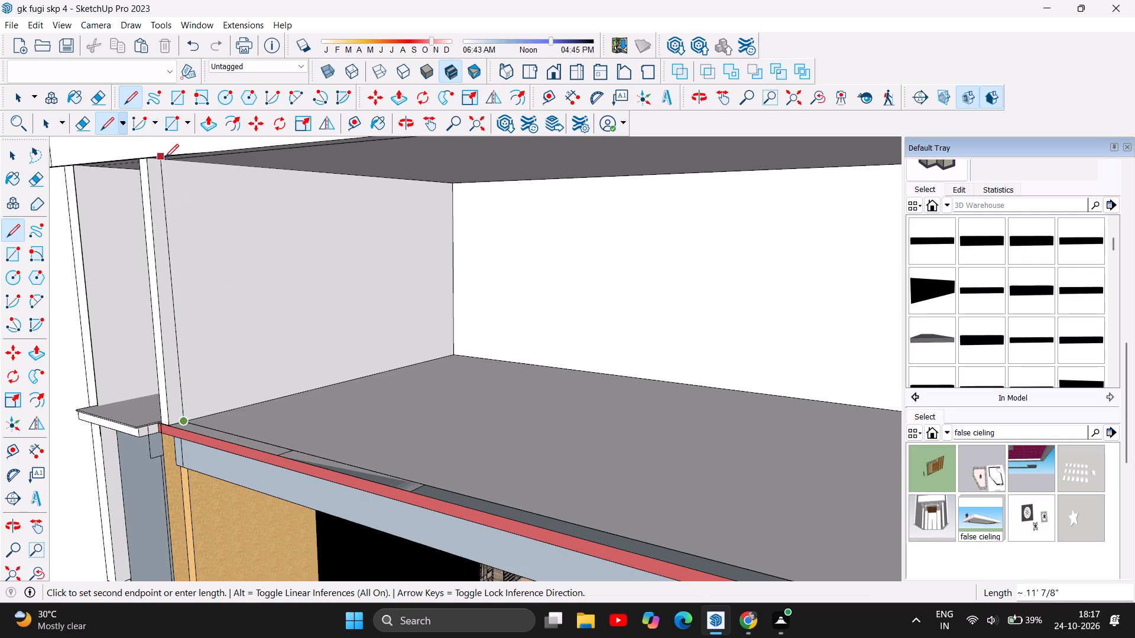
scroll(165, 158, up, 9)
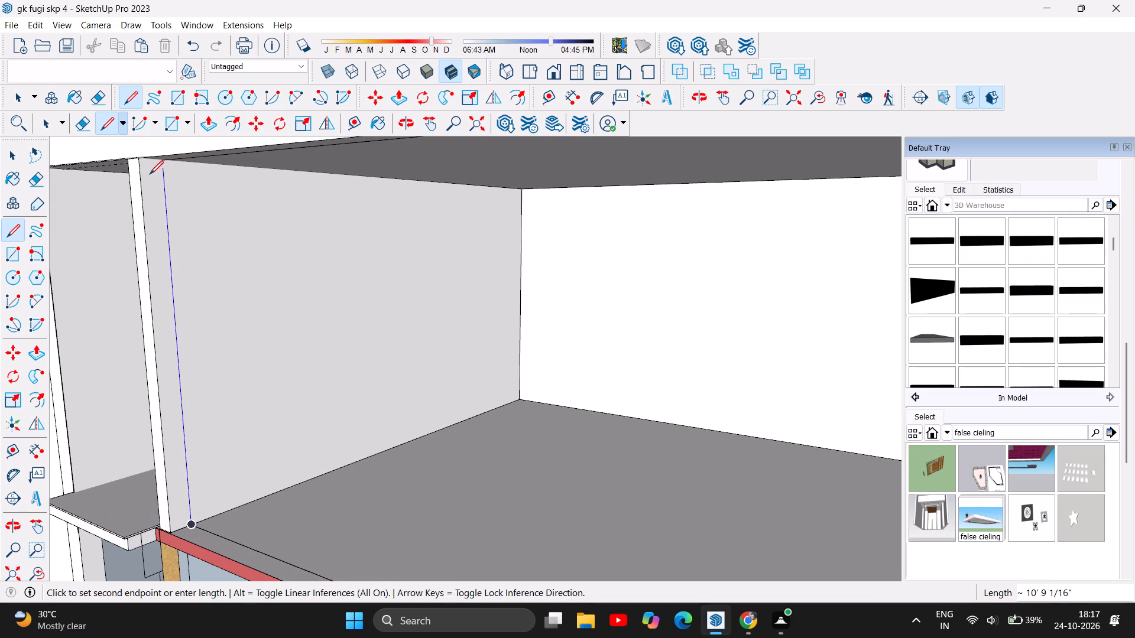
click(164, 163)
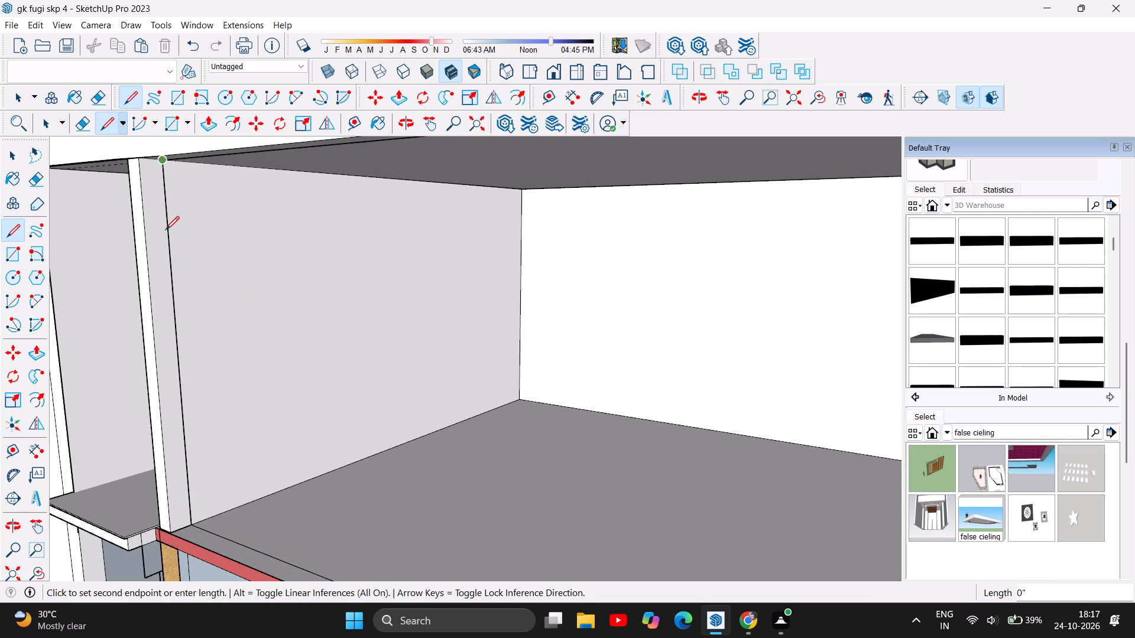
key(Escape)
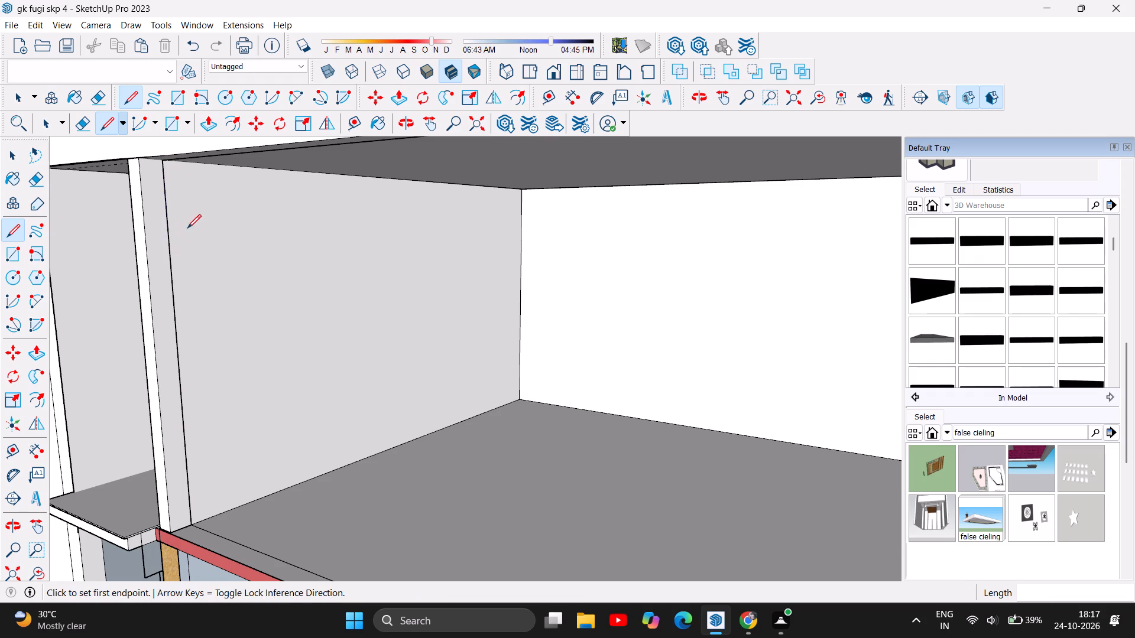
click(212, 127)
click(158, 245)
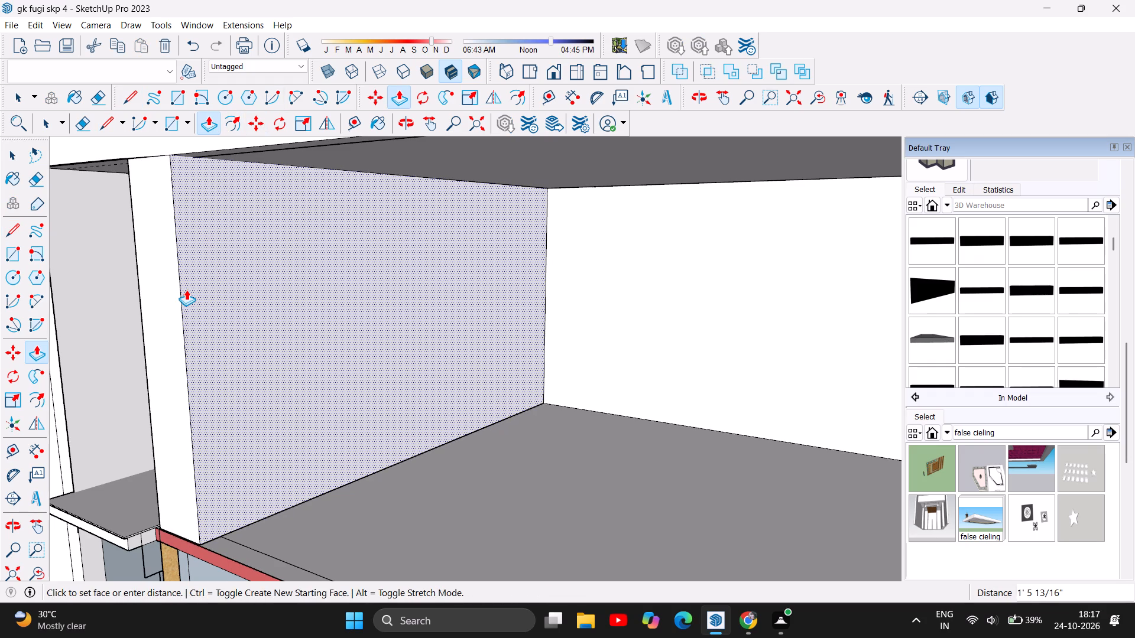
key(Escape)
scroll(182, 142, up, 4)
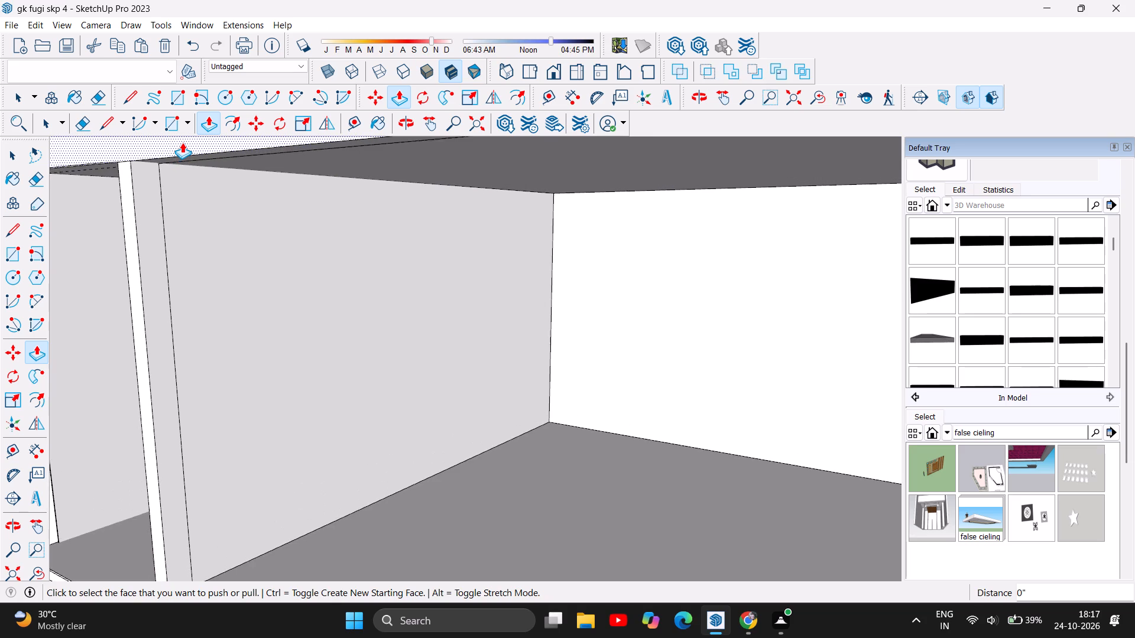
Draw a short line across the top of the narrow wall strip, from the vertical line to the wall's end edge.
scroll(182, 142, up, 3)
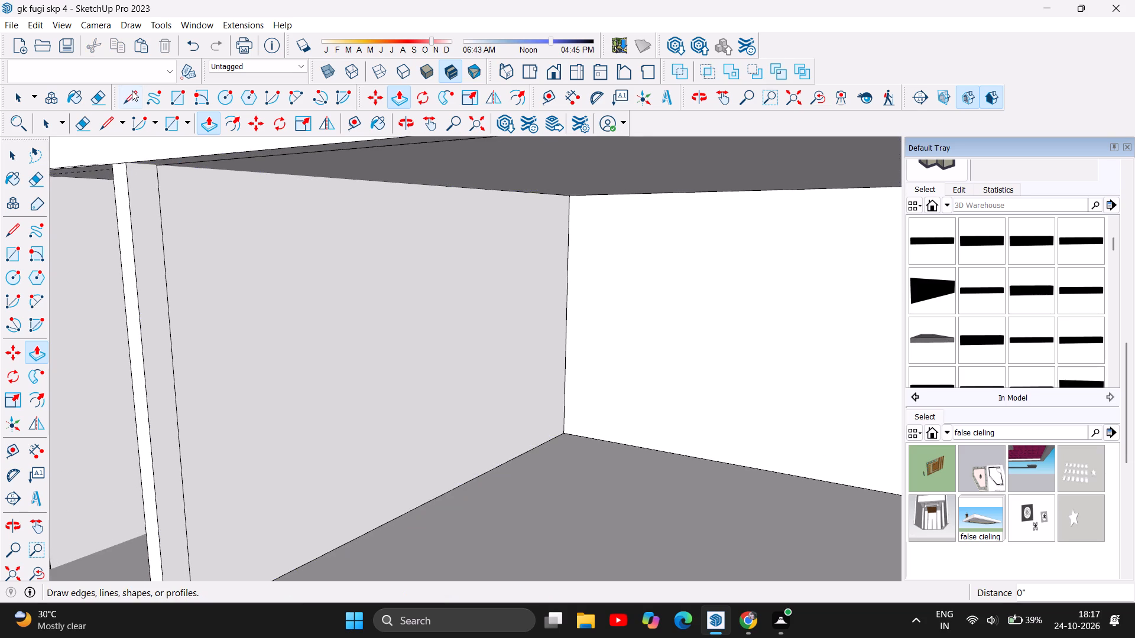
click(132, 90)
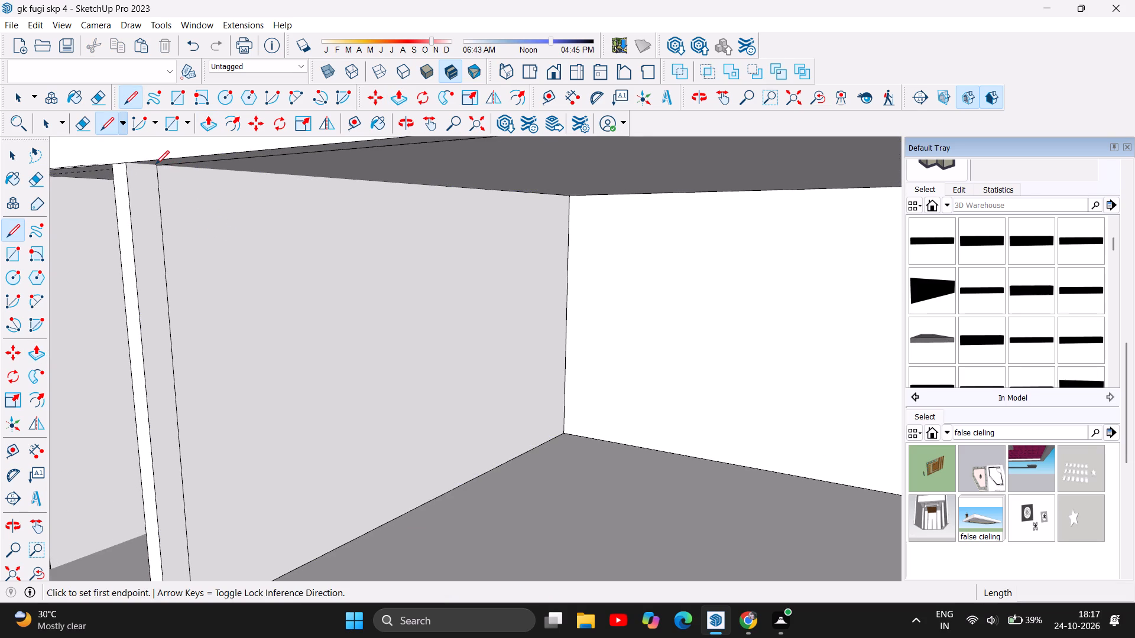
click(158, 166)
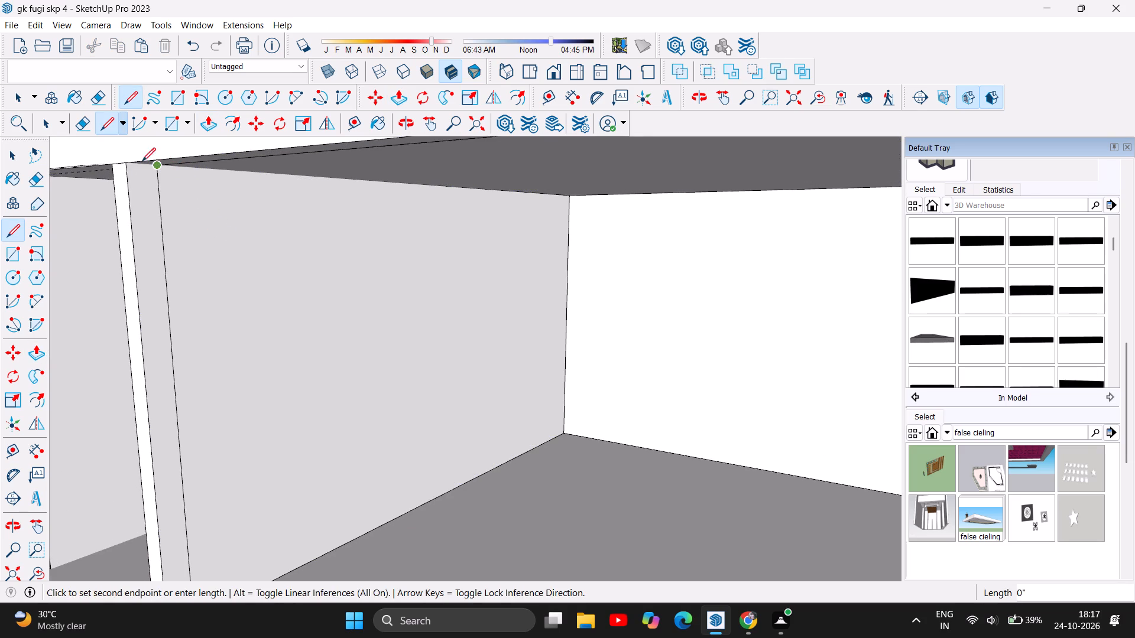
double_click(126, 159)
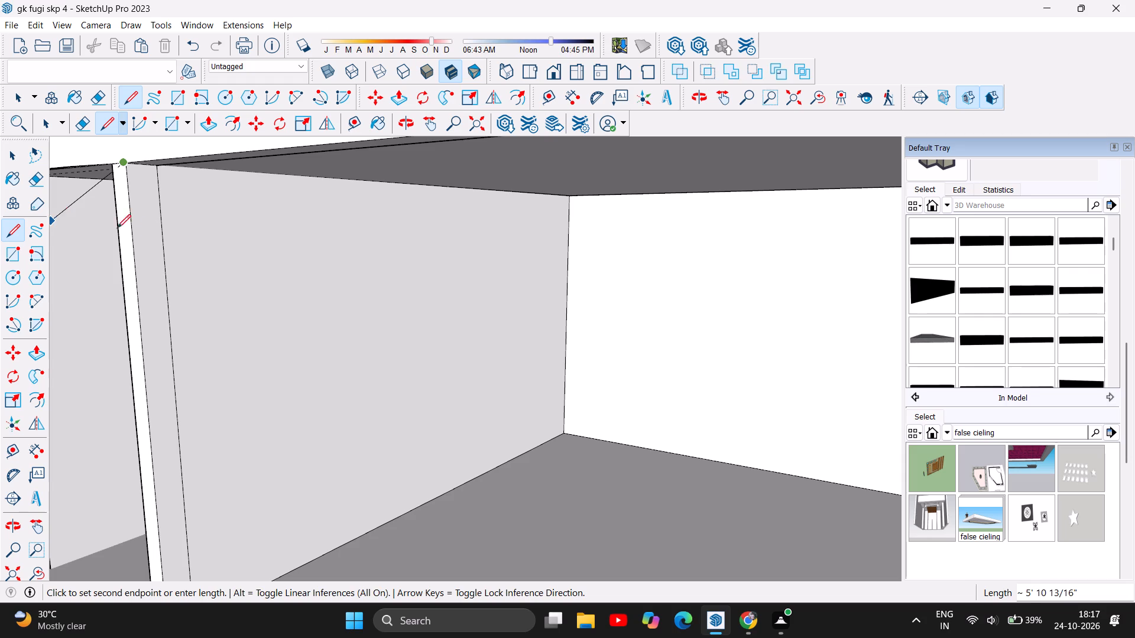
key(Escape)
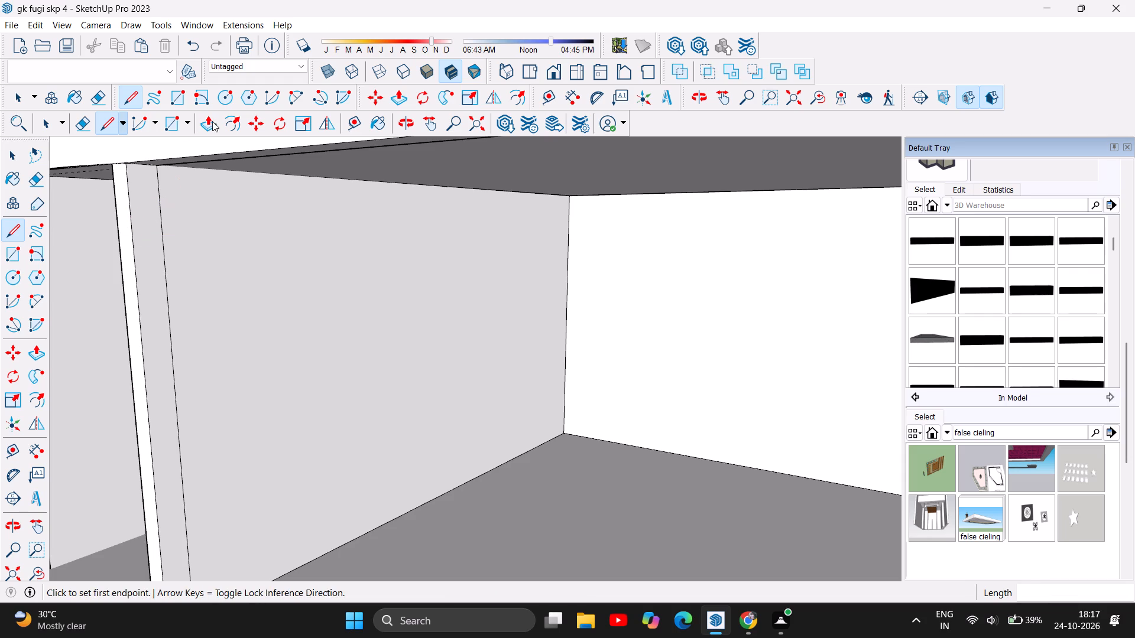
Push/Pull the narrow strip about 31' 5 7/16" across the upper floor's open side to the front glazing, forming the closing wall.
click(210, 126)
click(148, 297)
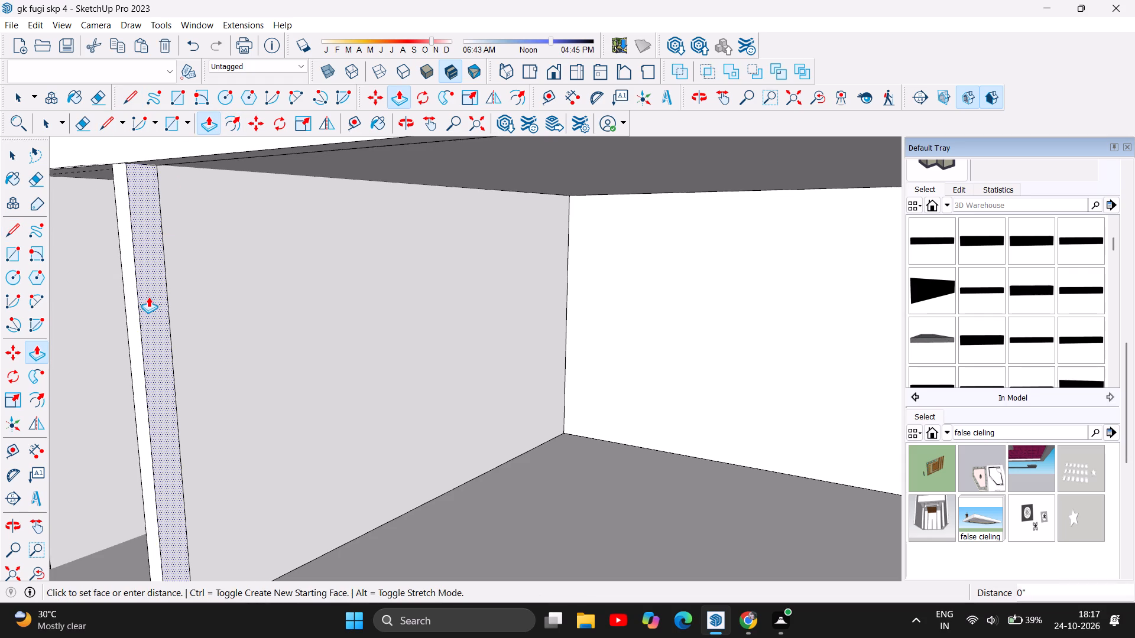
scroll(186, 308, down, 5)
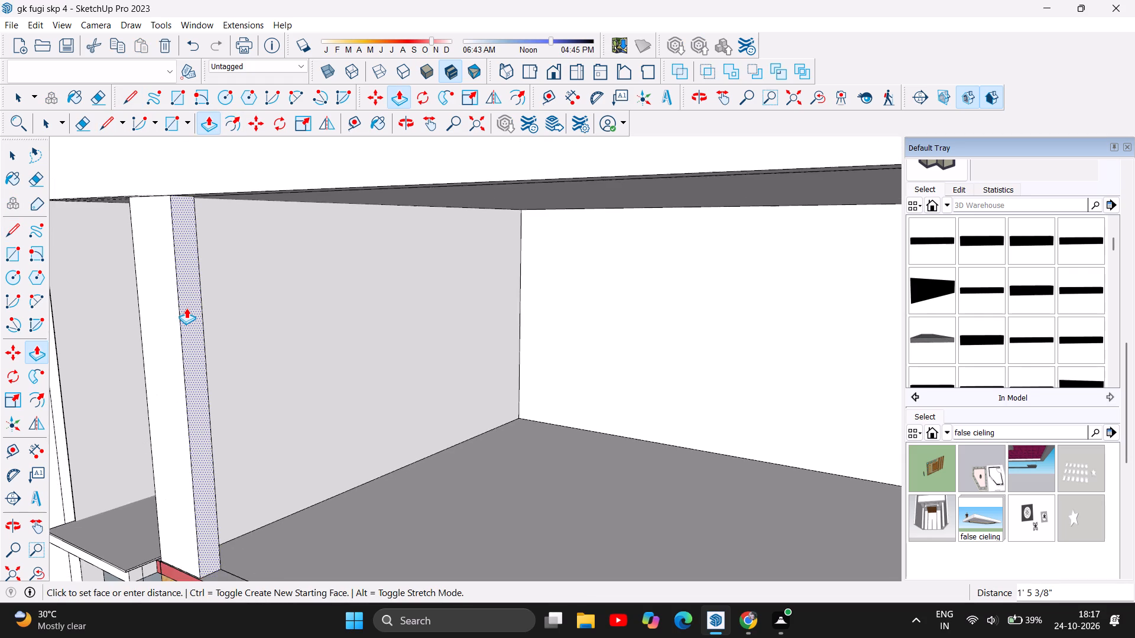
scroll(186, 308, down, 17)
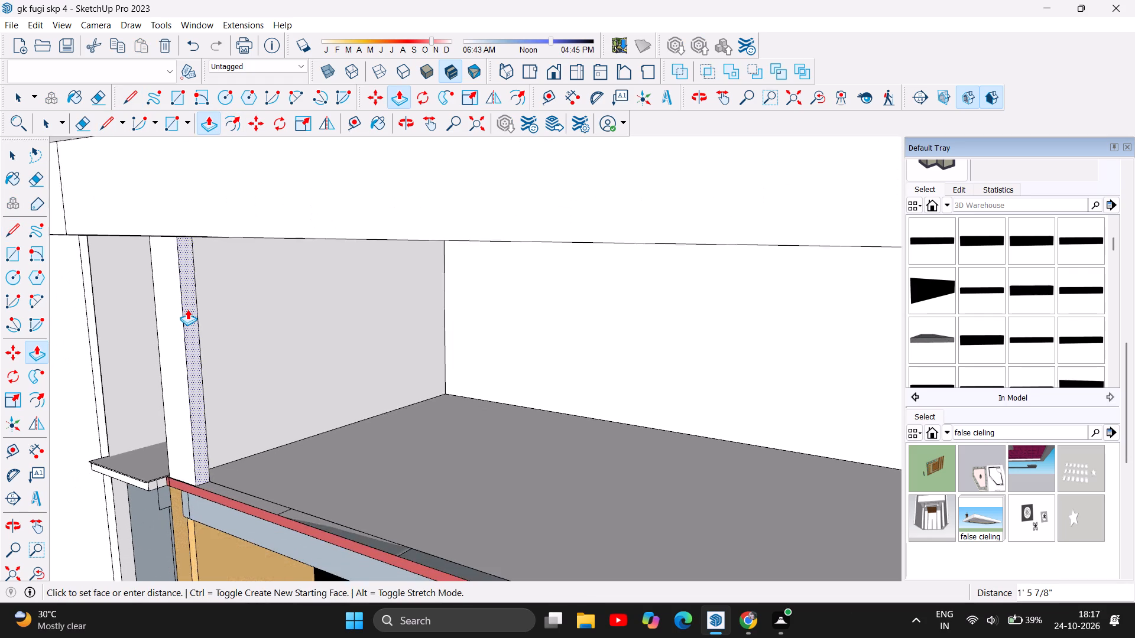
scroll(187, 309, down, 6)
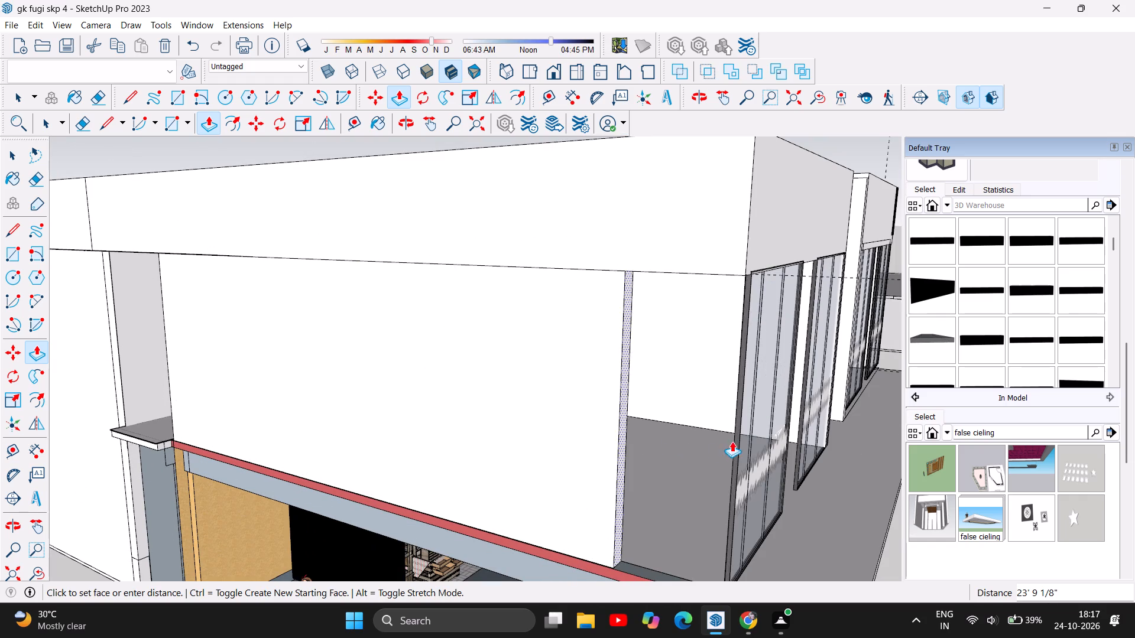
click(767, 457)
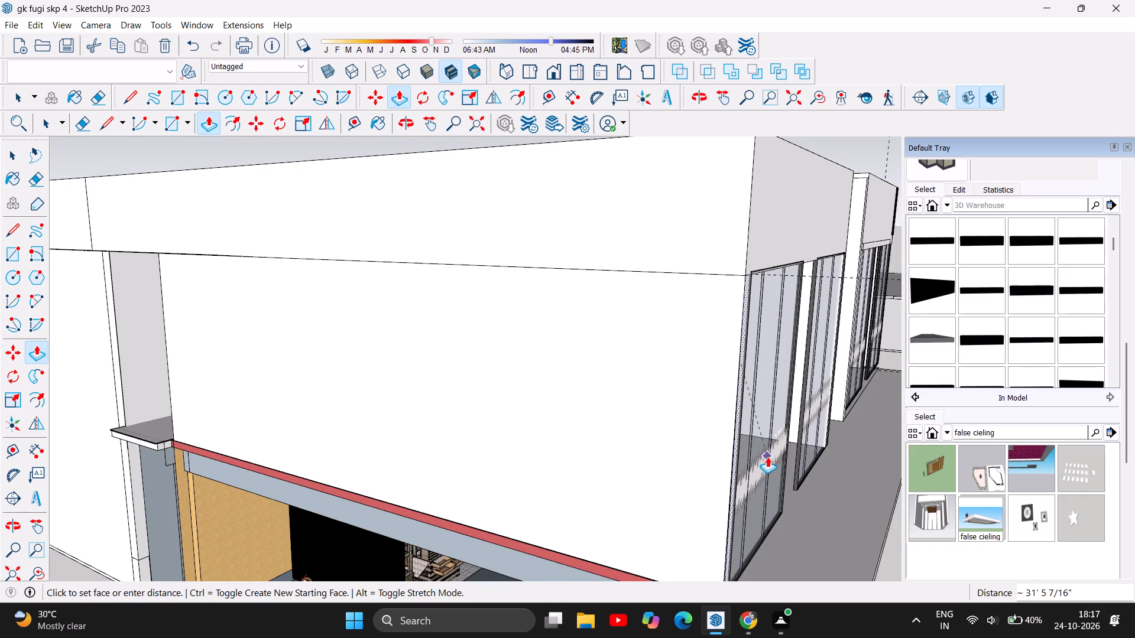
scroll(391, 240, down, 6)
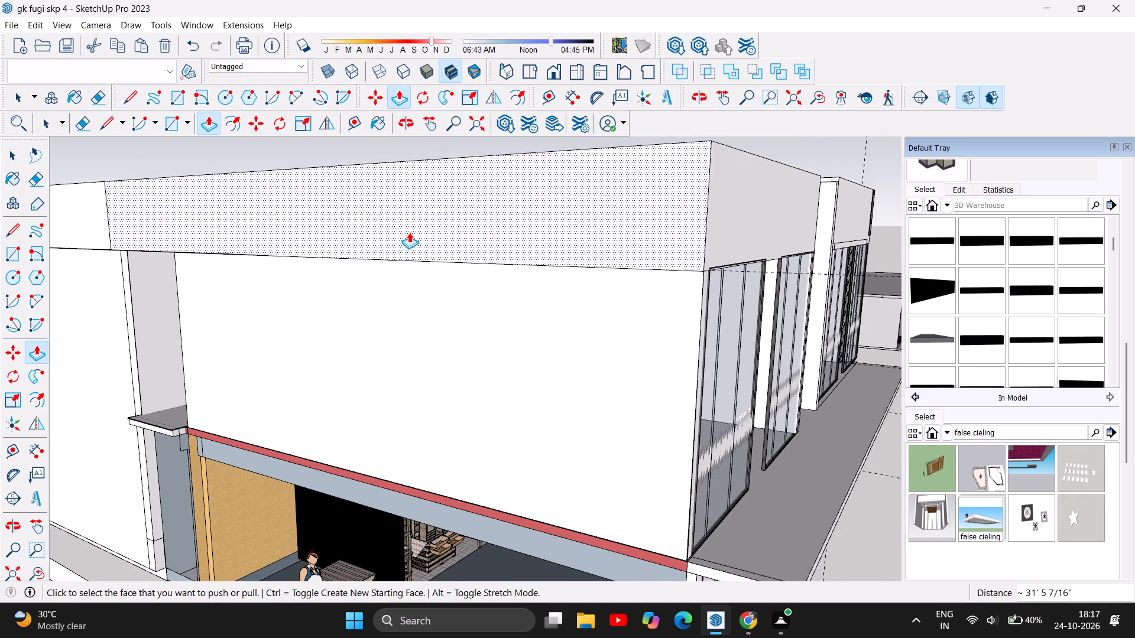
scroll(410, 232, down, 14)
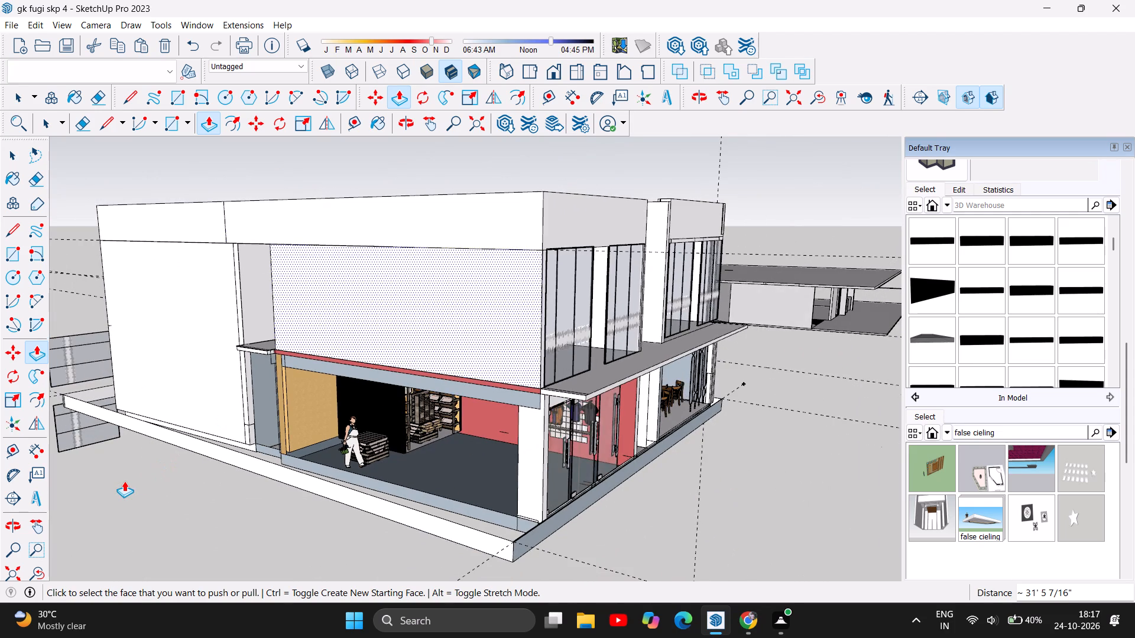
scroll(124, 481, down, 6)
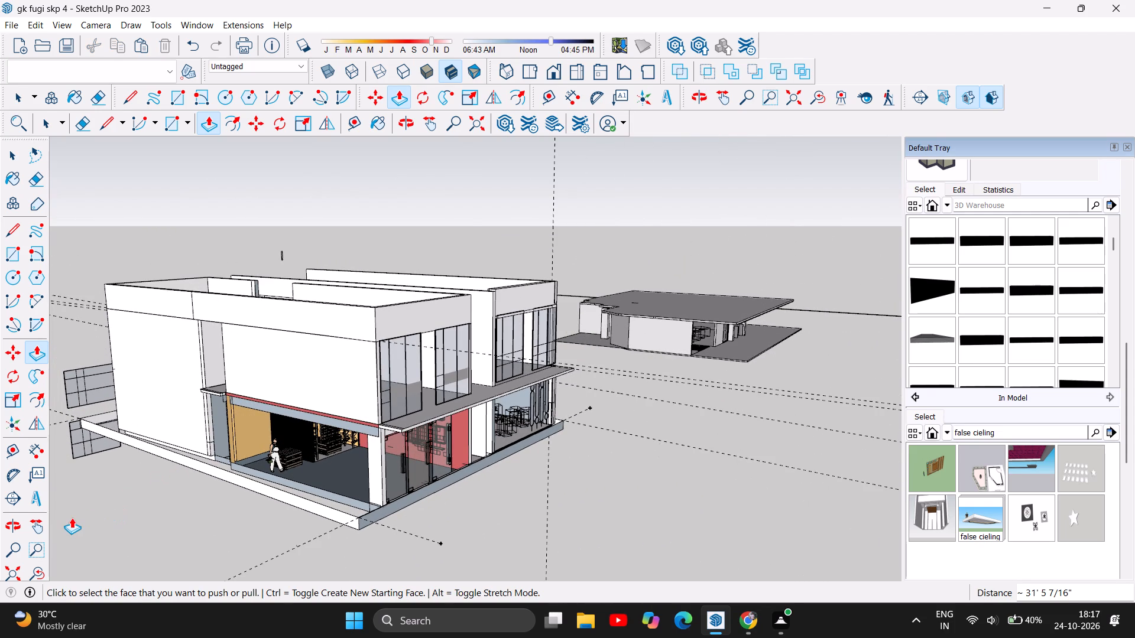
key(Escape)
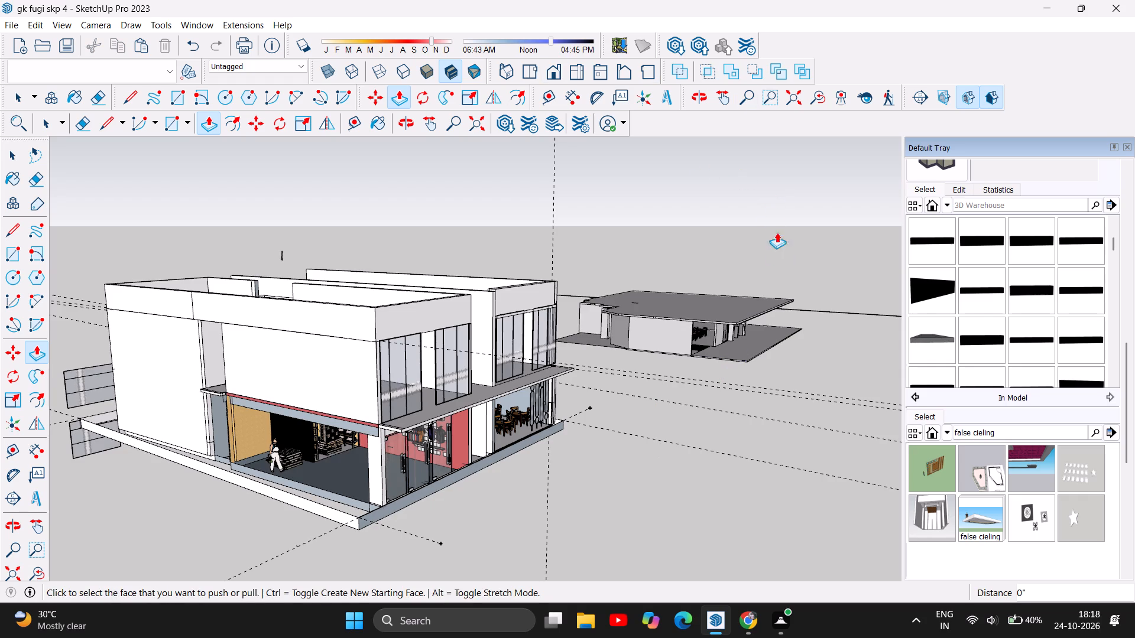
Push/Pull the narrow side face of the wall end beneath the other block's roof parapet outward by about 1 11/16".
click(400, 126)
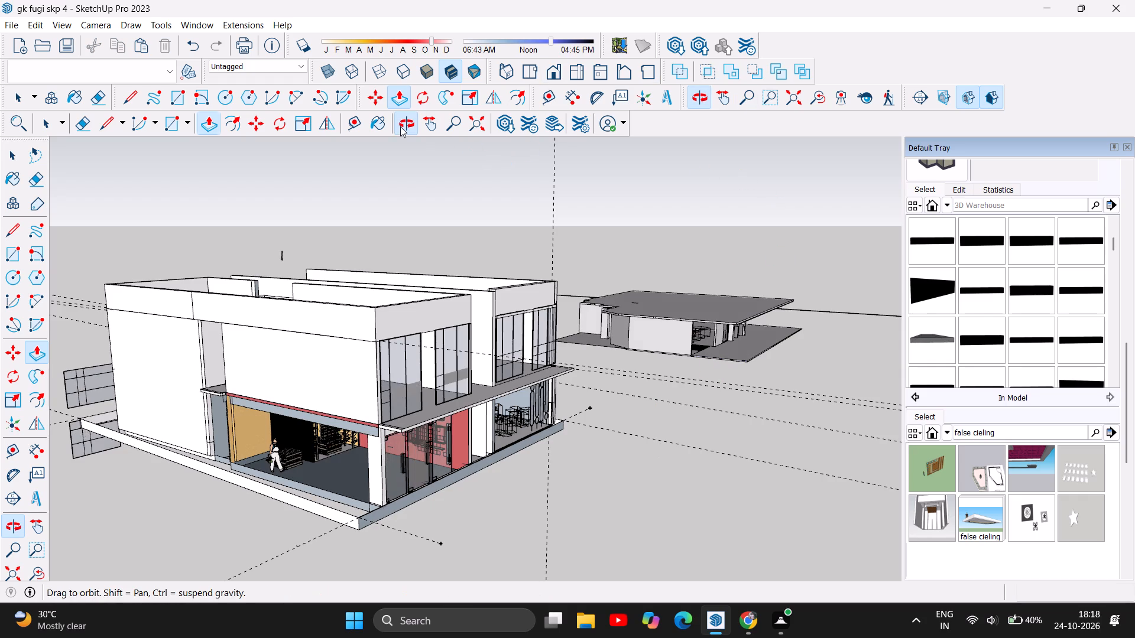
drag(490, 471, 206, 417)
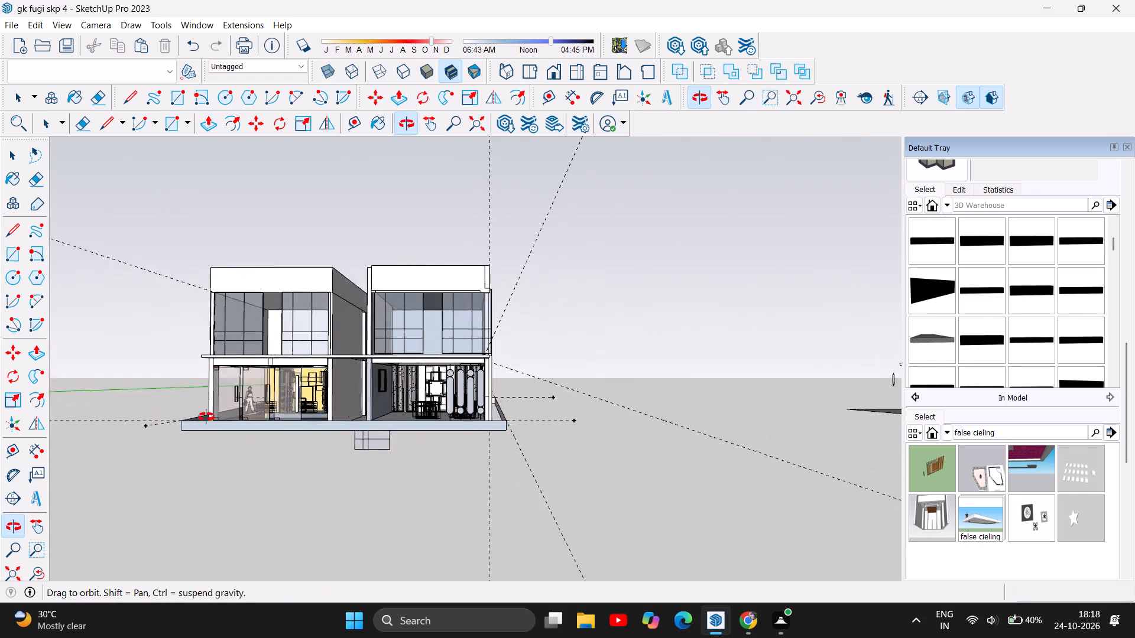
drag(206, 417, 722, 457)
click(722, 457)
drag(232, 478, 654, 548)
drag(383, 429, 374, 513)
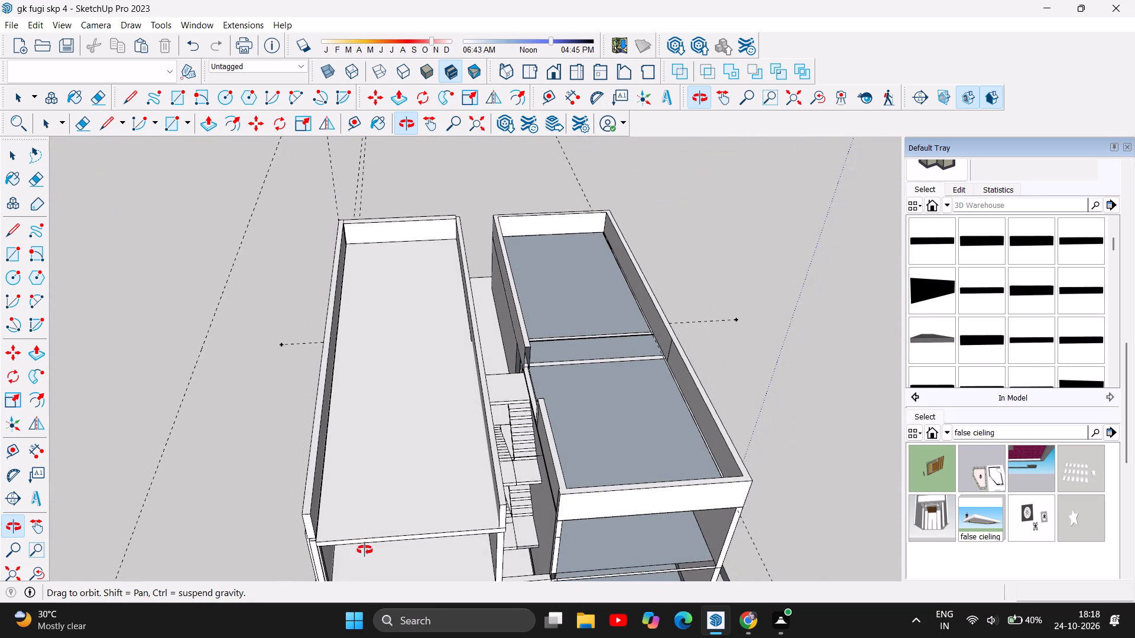
scroll(368, 556, up, 9)
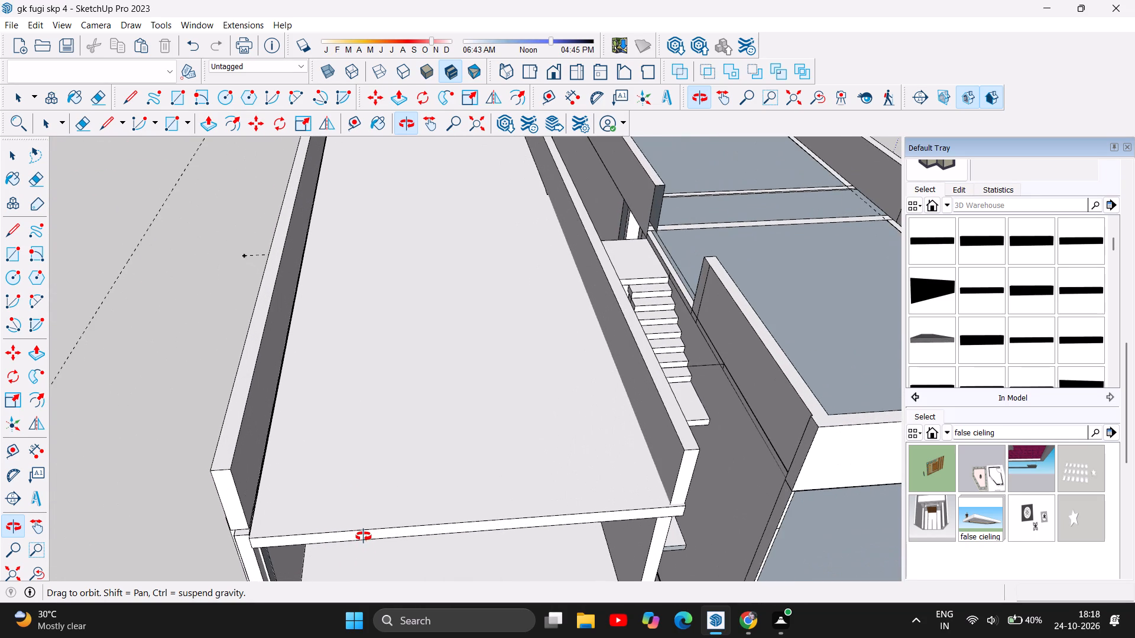
scroll(364, 536, up, 2)
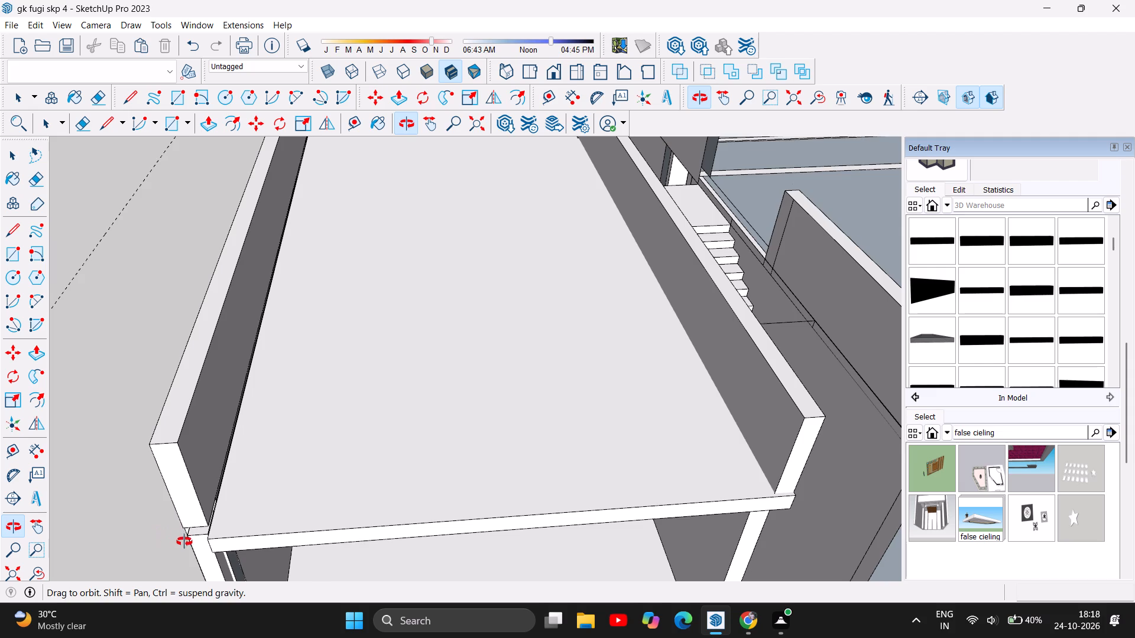
scroll(187, 541, up, 7)
scroll(239, 534, up, 4)
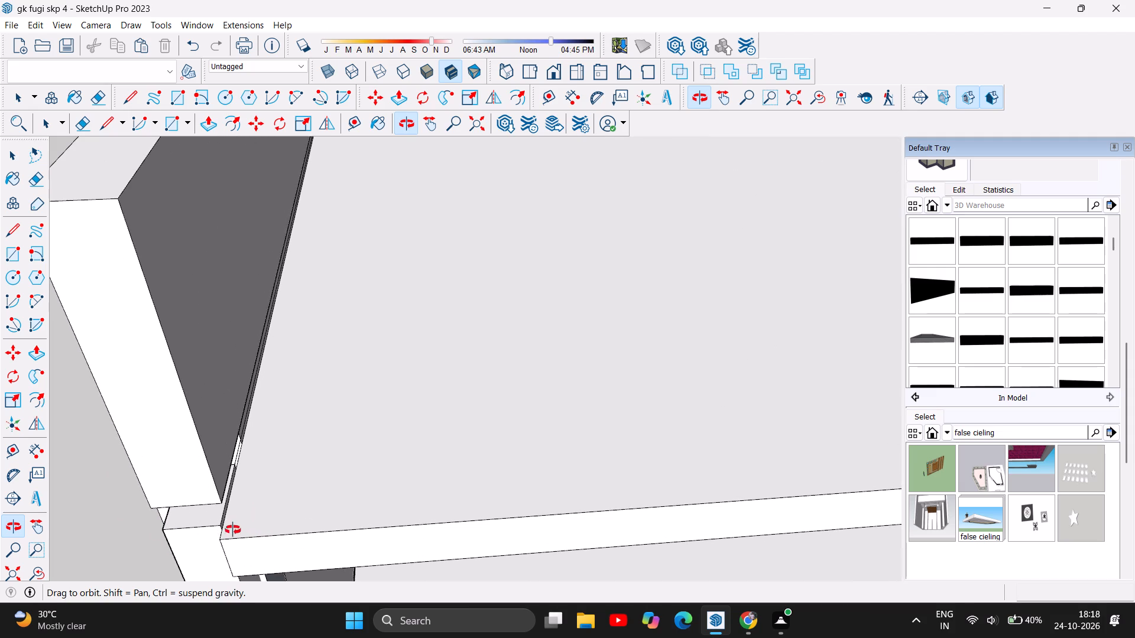
drag(226, 535, 390, 321)
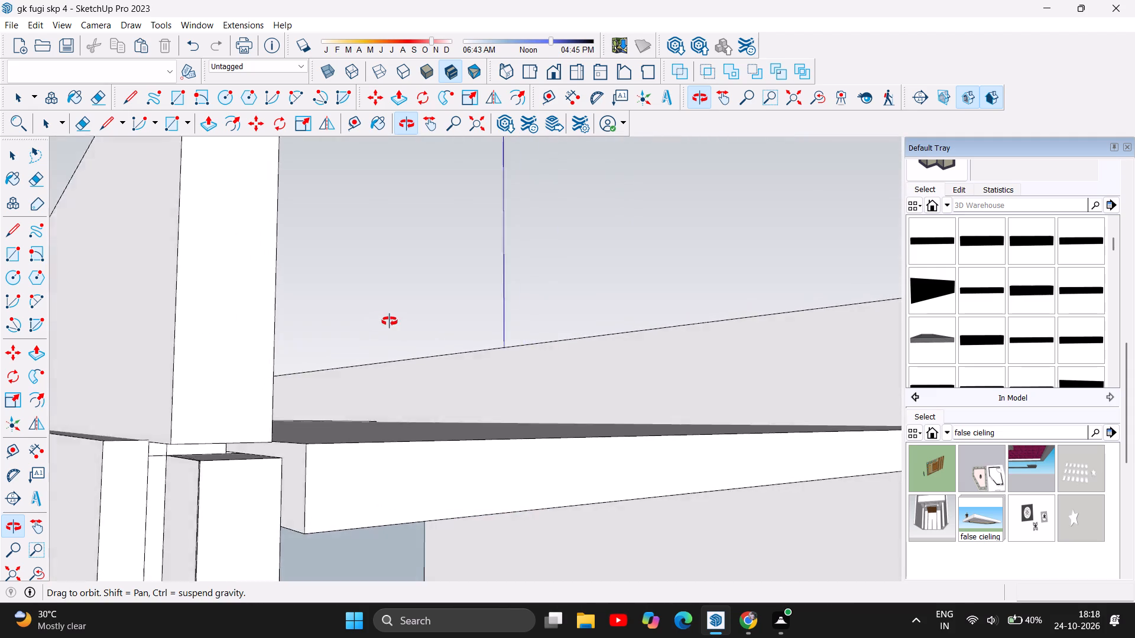
drag(390, 321, 346, 305)
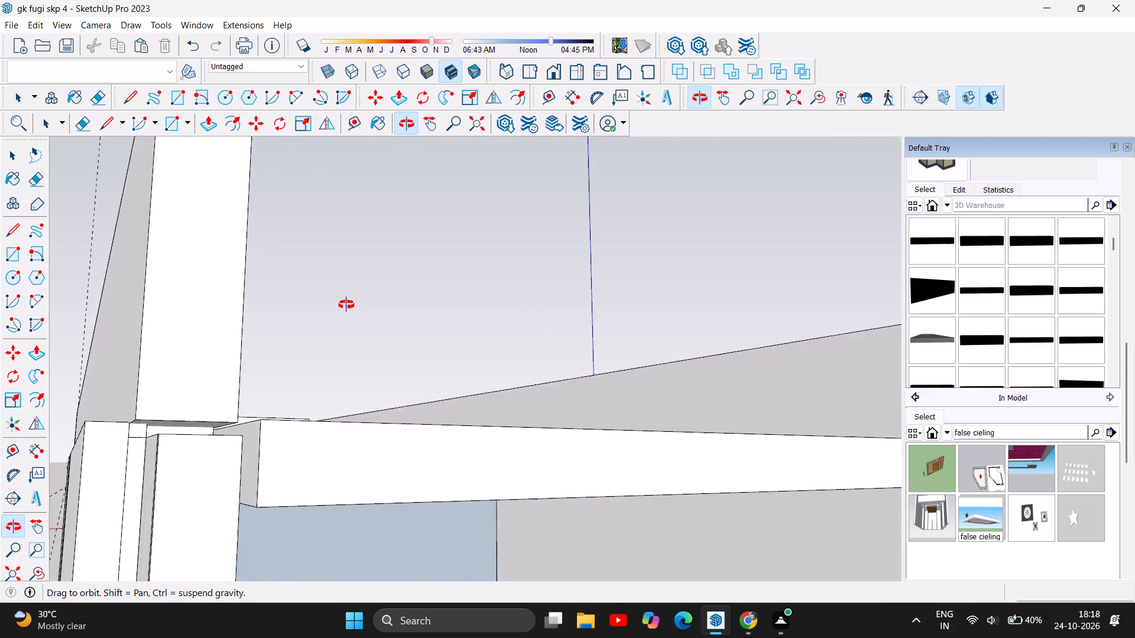
drag(346, 305, 392, 317)
click(206, 124)
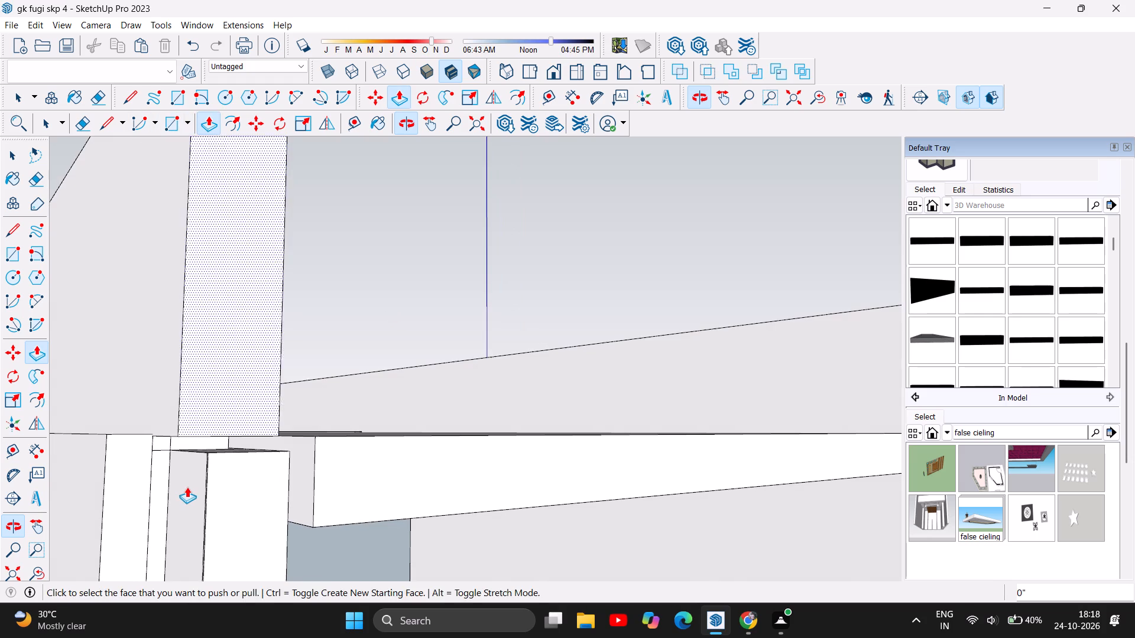
drag(183, 484, 165, 484)
scroll(220, 432, up, 7)
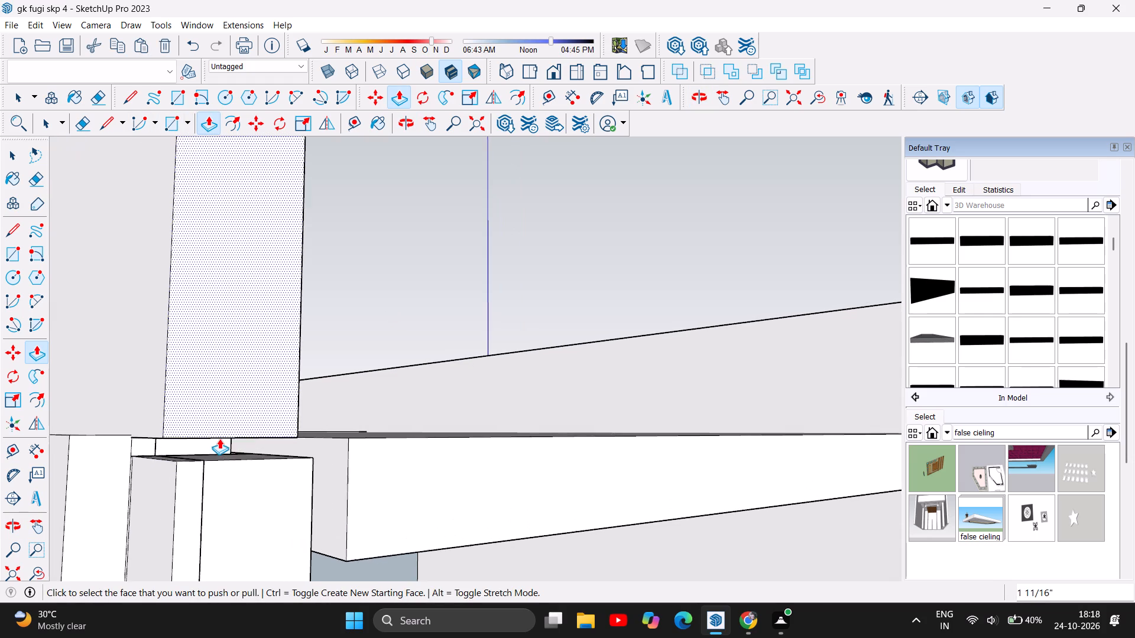
Raise the top face of that wall end to the underside of the roof parapet.
scroll(219, 440, up, 5)
drag(227, 463, 229, 444)
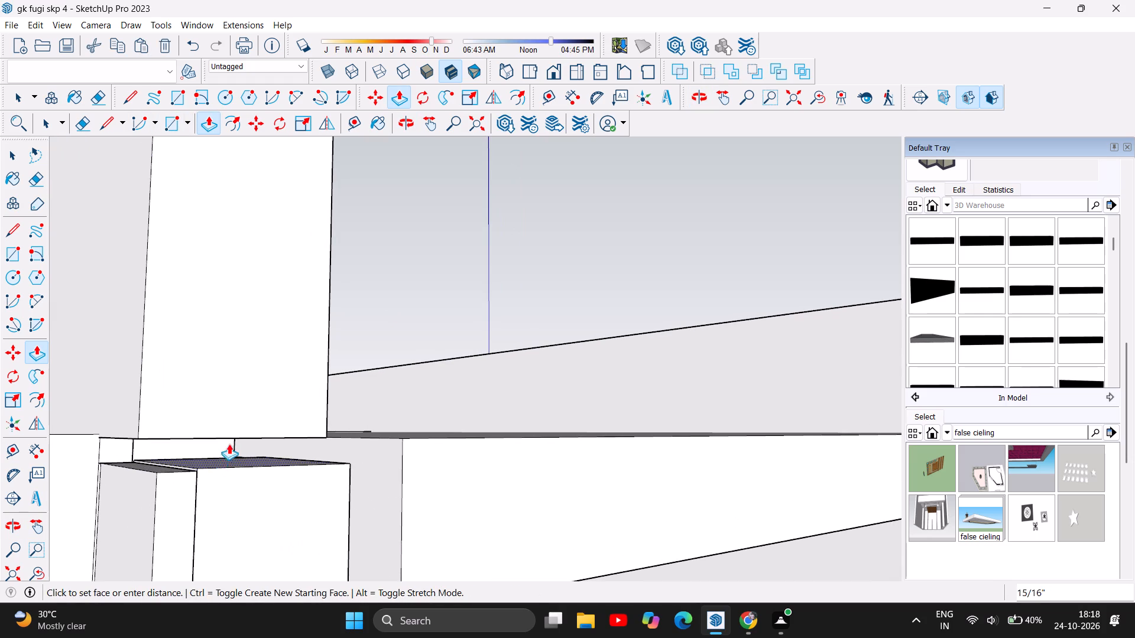
drag(229, 444, 228, 438)
Extend the roof slab's side face at its front edge by about 10 7/8", plus another 1 5/8" to the parapet's outer face.
drag(370, 468, 359, 470)
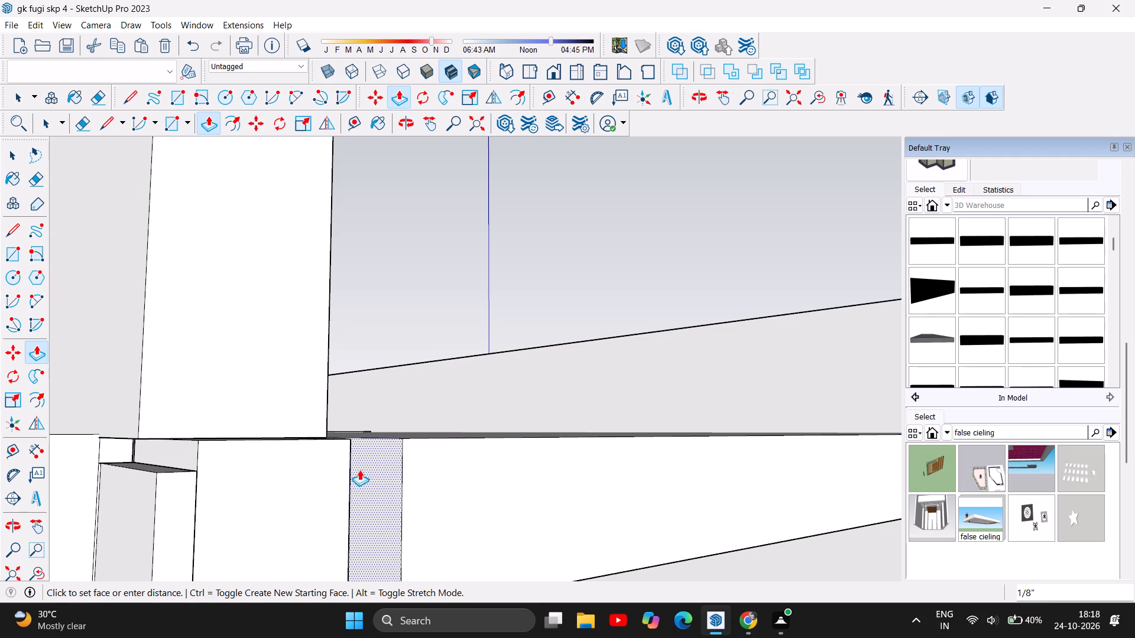
drag(359, 470, 185, 483)
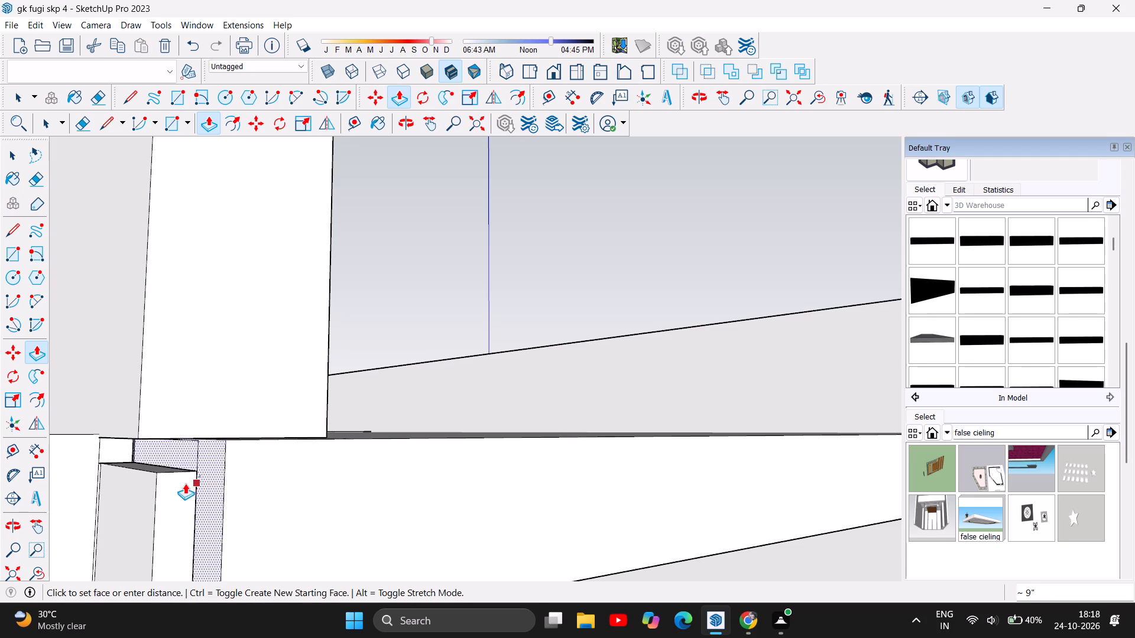
drag(185, 483, 134, 484)
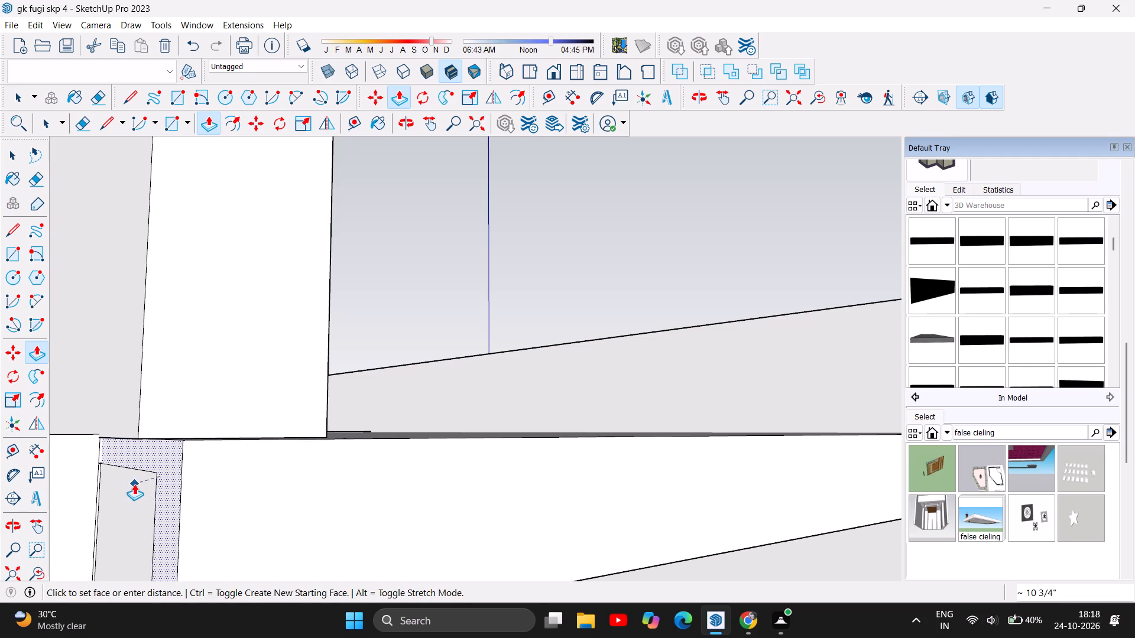
drag(134, 484, 79, 483)
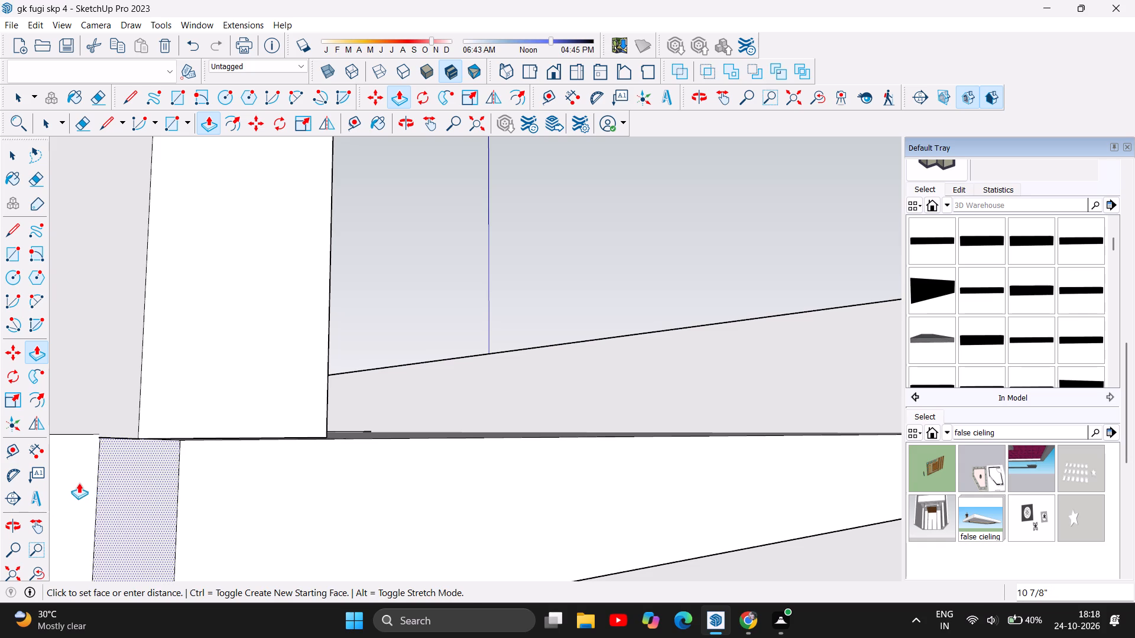
drag(79, 483, 53, 481)
drag(153, 453, 116, 463)
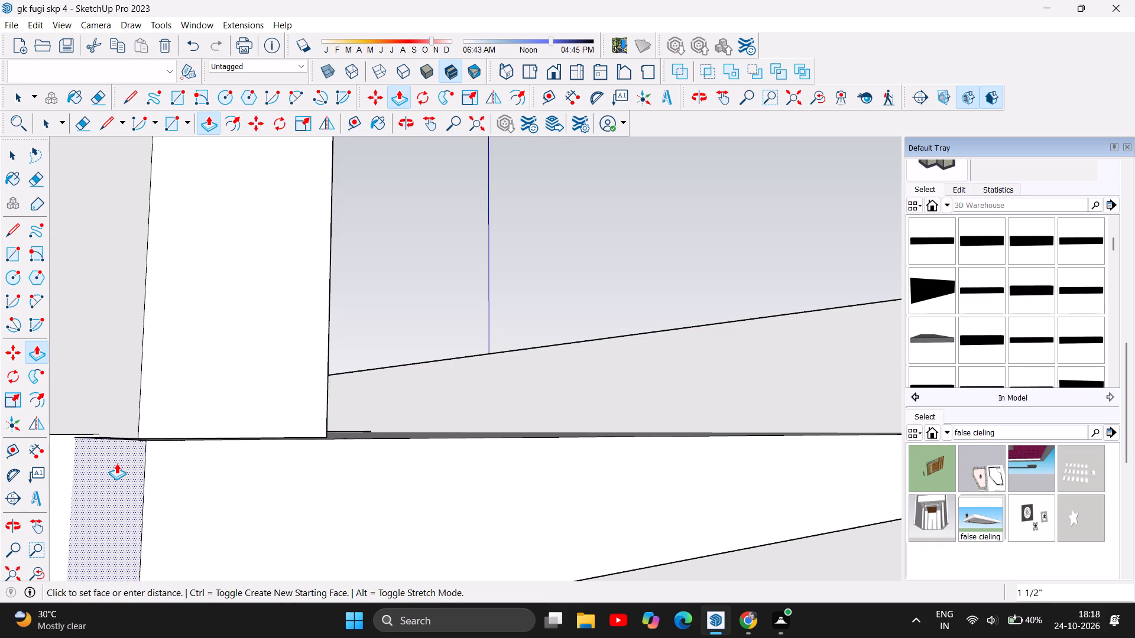
drag(116, 463, 115, 448)
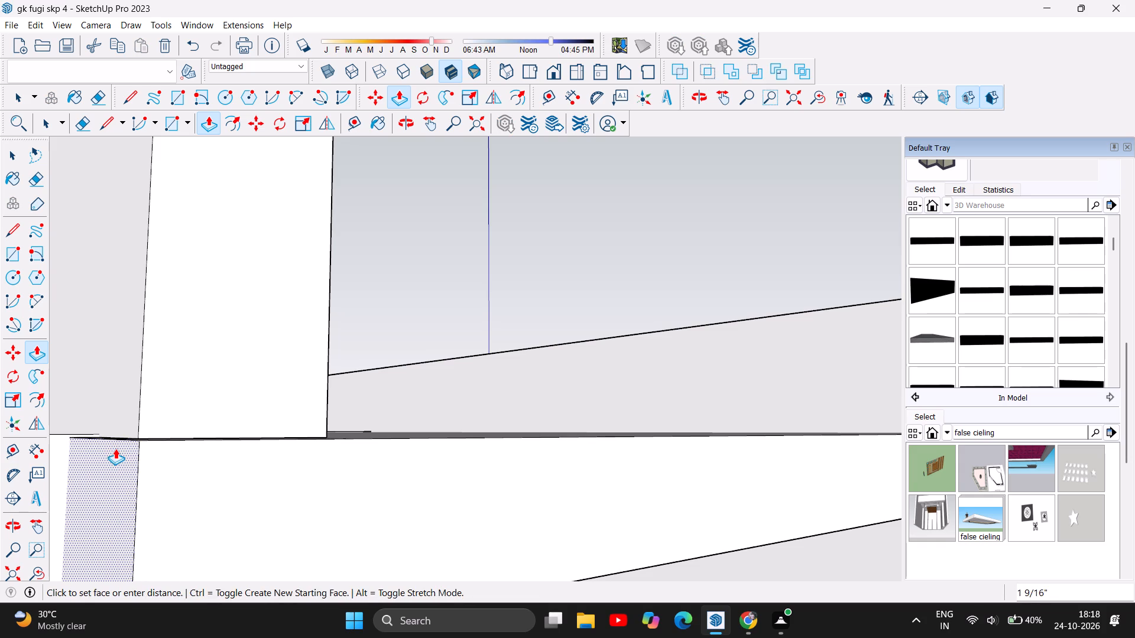
drag(115, 448, 116, 445)
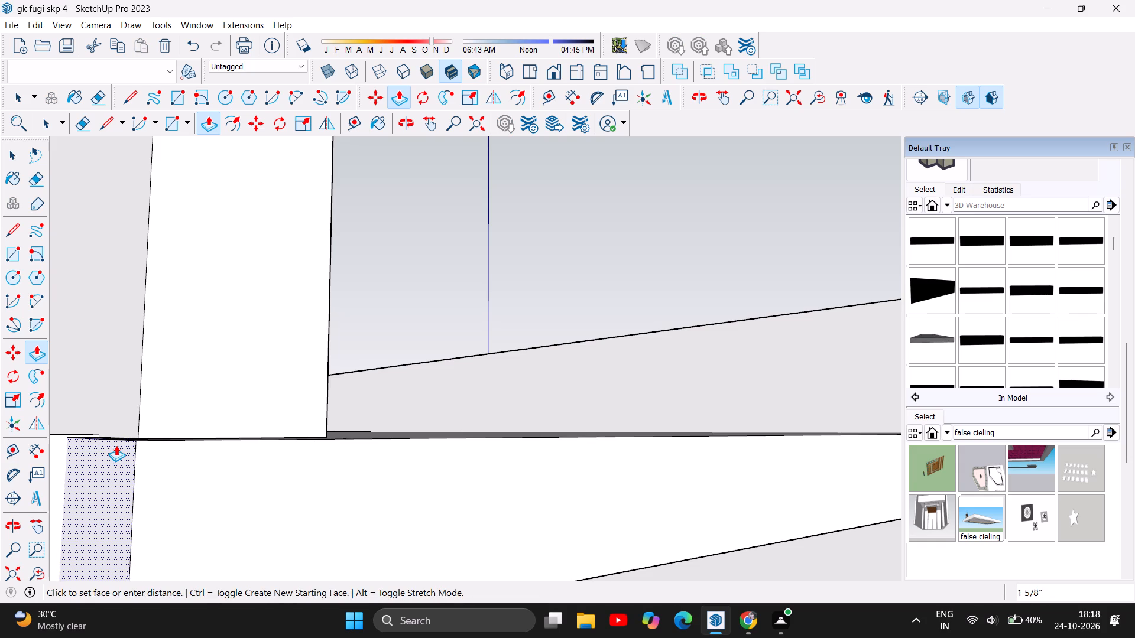
drag(116, 445, 115, 445)
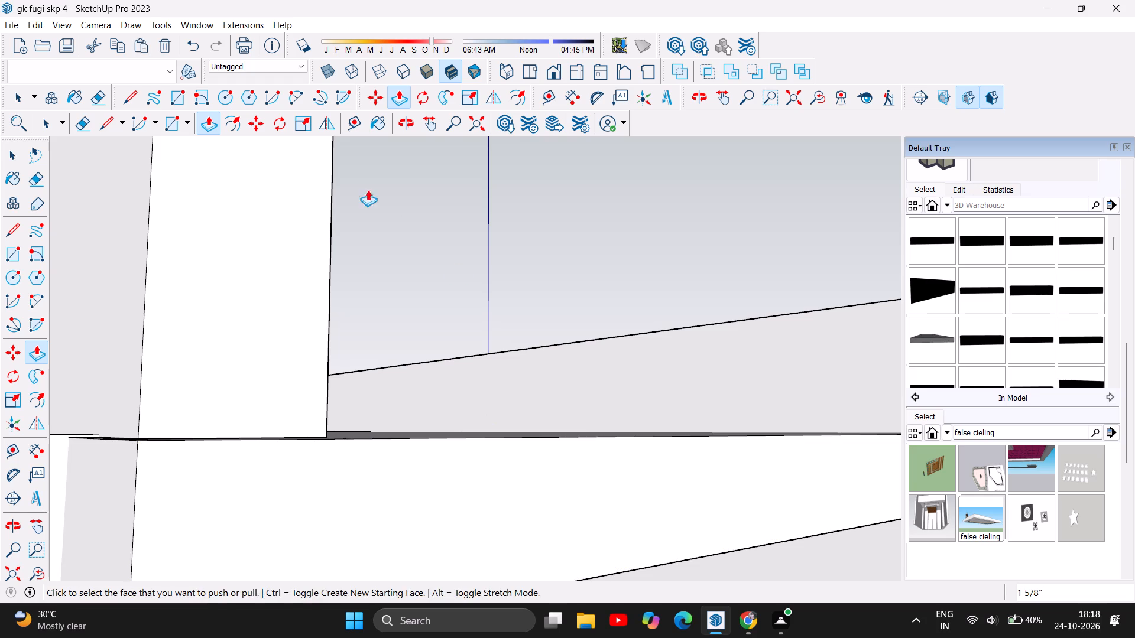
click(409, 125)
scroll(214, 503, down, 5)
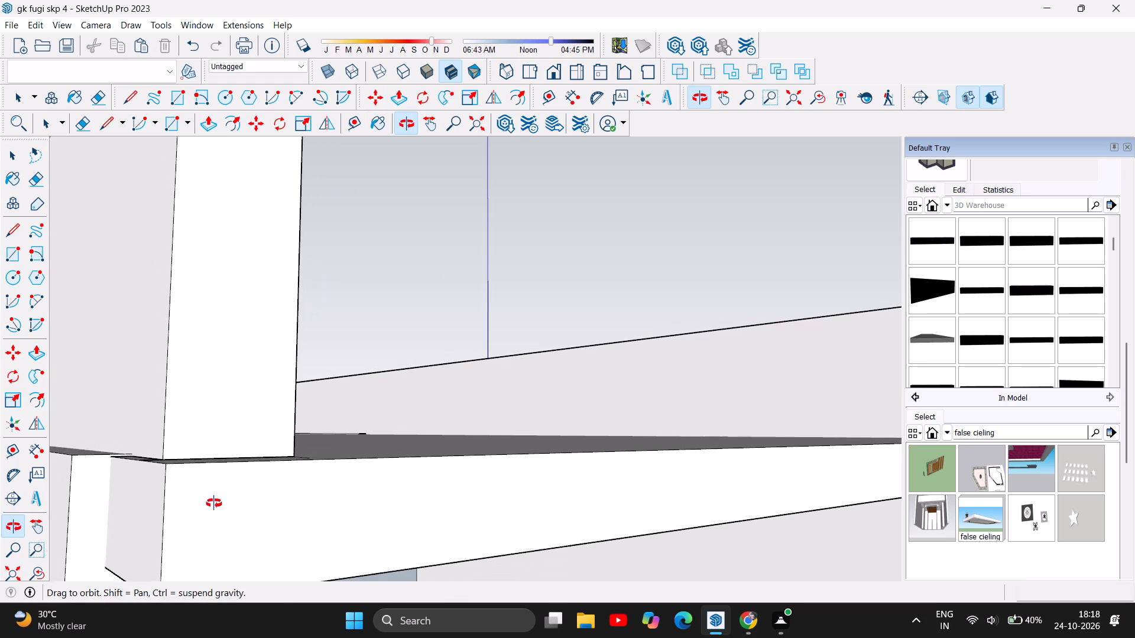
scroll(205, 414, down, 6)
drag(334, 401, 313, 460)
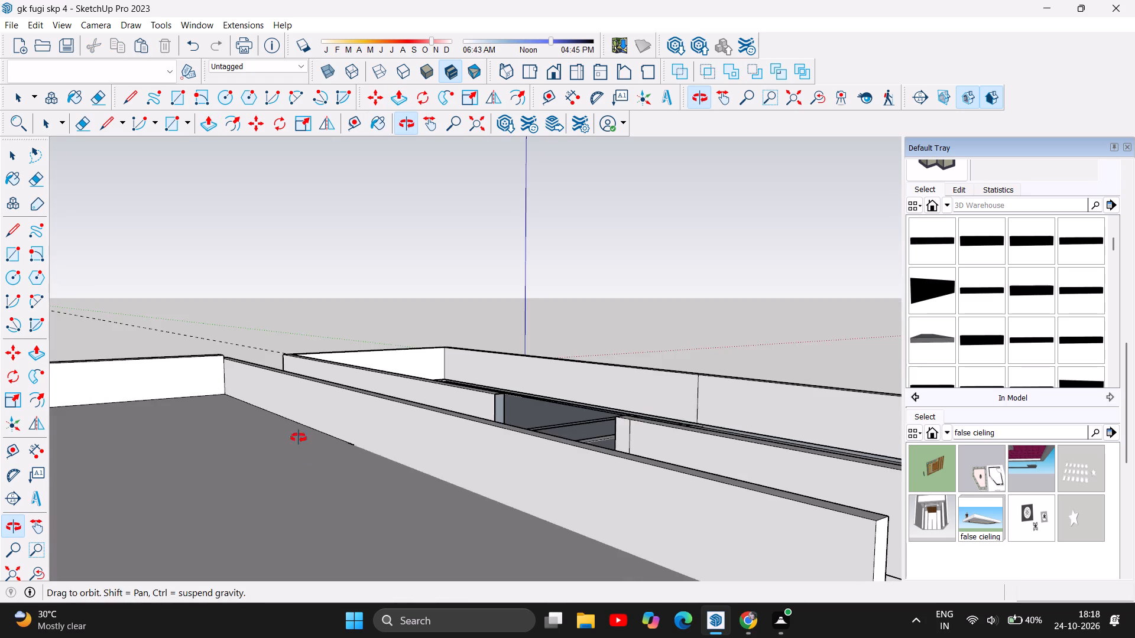
Examine the whole building from the roof parapets and rear wall around to the glazed front facade and ground-floor interiors.
scroll(286, 401, down, 10)
drag(379, 503, 378, 519)
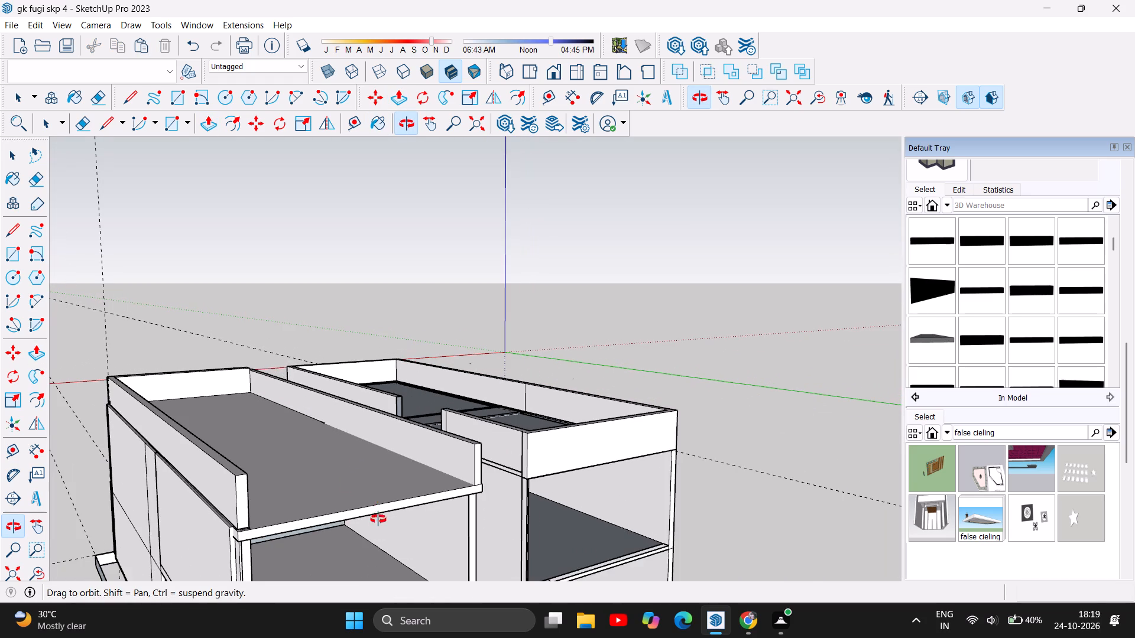
drag(378, 519, 376, 541)
scroll(382, 424, down, 4)
drag(339, 517, 339, 517)
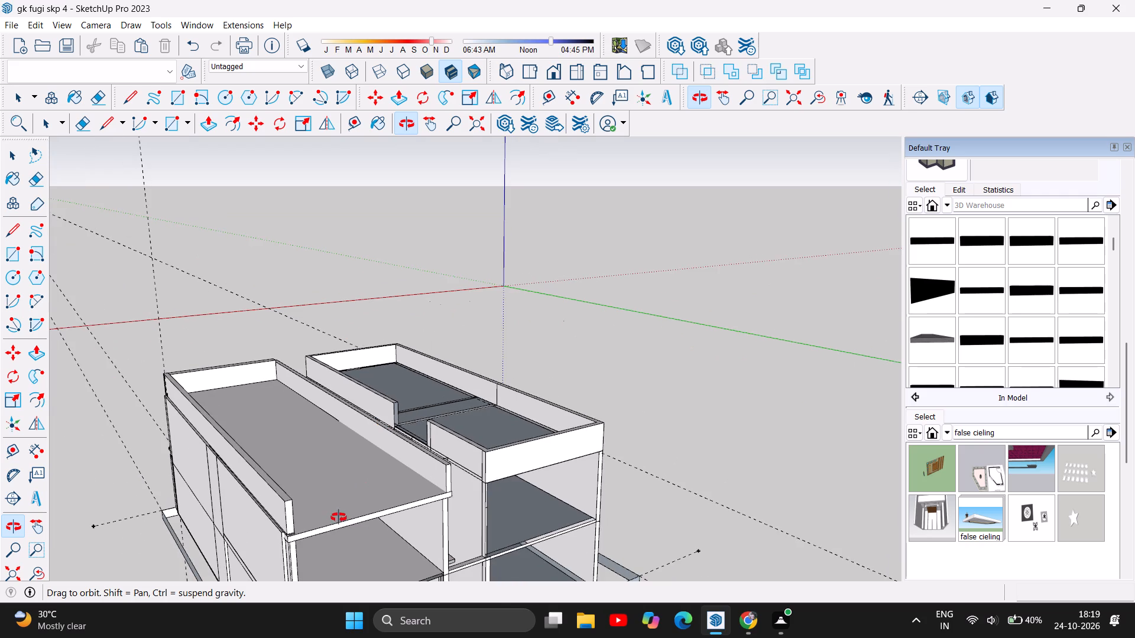
drag(339, 517, 593, 451)
drag(275, 483, 391, 481)
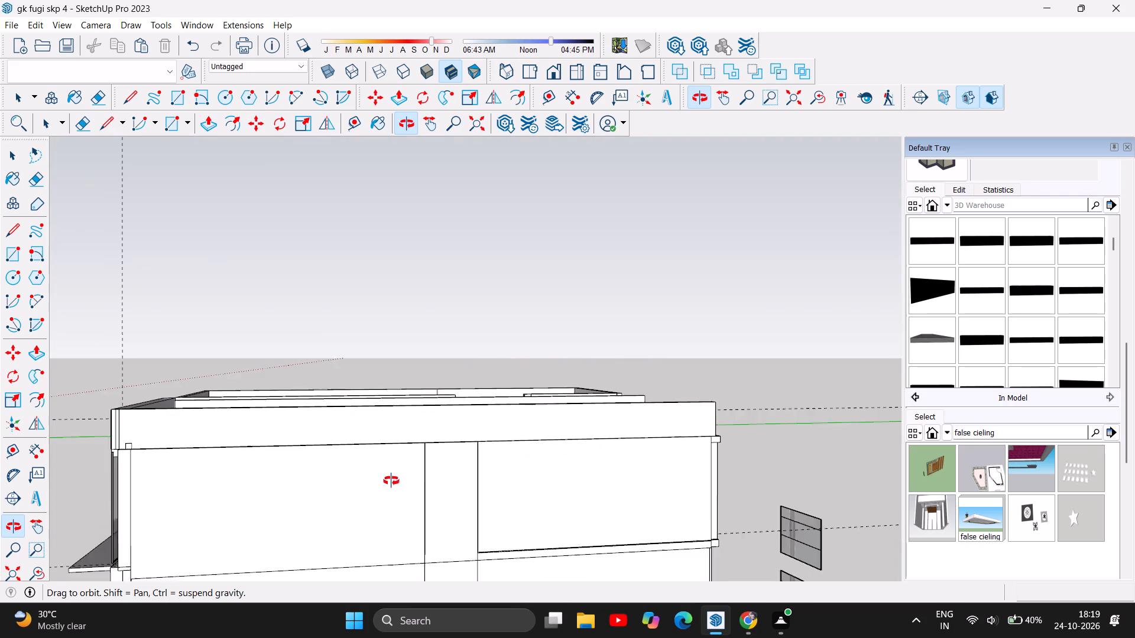
drag(391, 481, 542, 506)
drag(296, 505, 495, 460)
drag(437, 441, 451, 495)
scroll(469, 396, down, 5)
drag(472, 477, 485, 429)
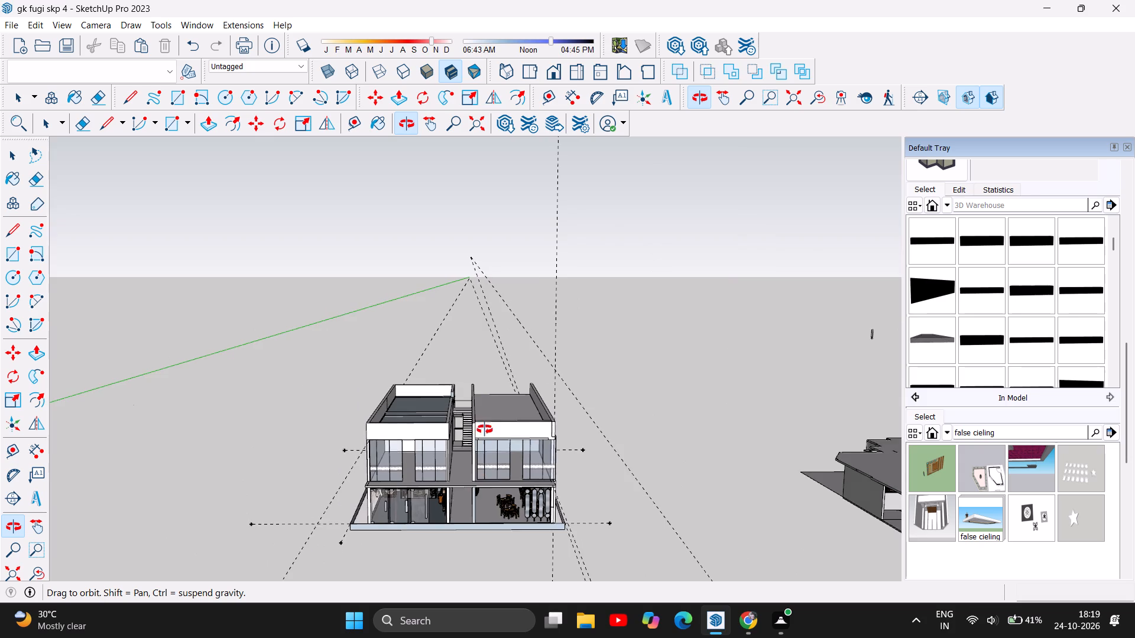
drag(485, 429, 549, 434)
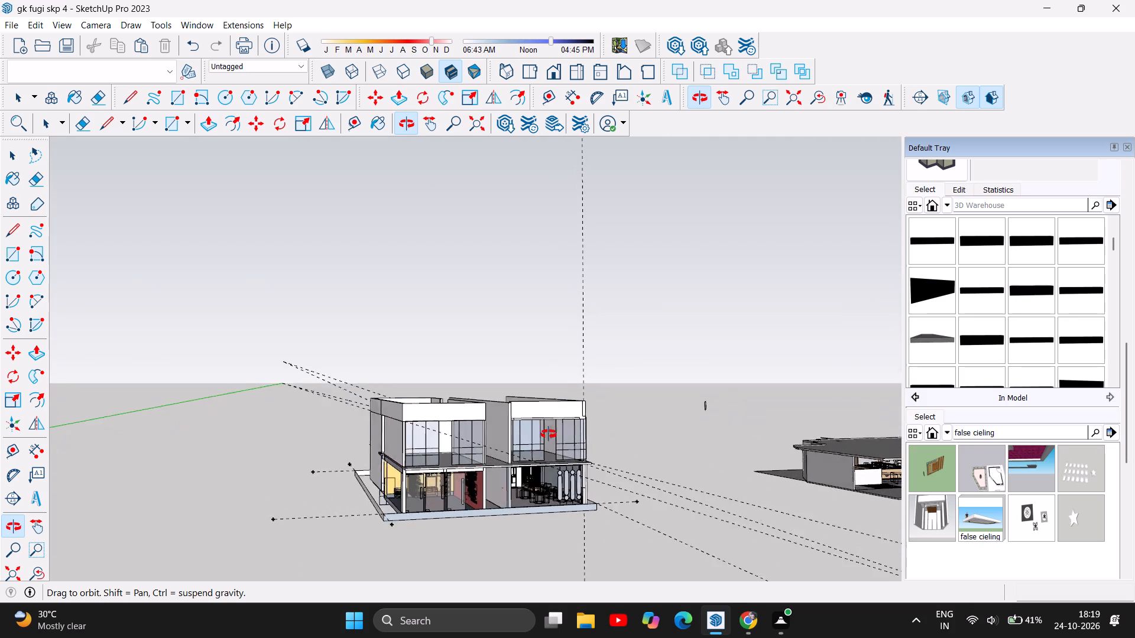
drag(549, 434, 567, 428)
scroll(518, 428, up, 4)
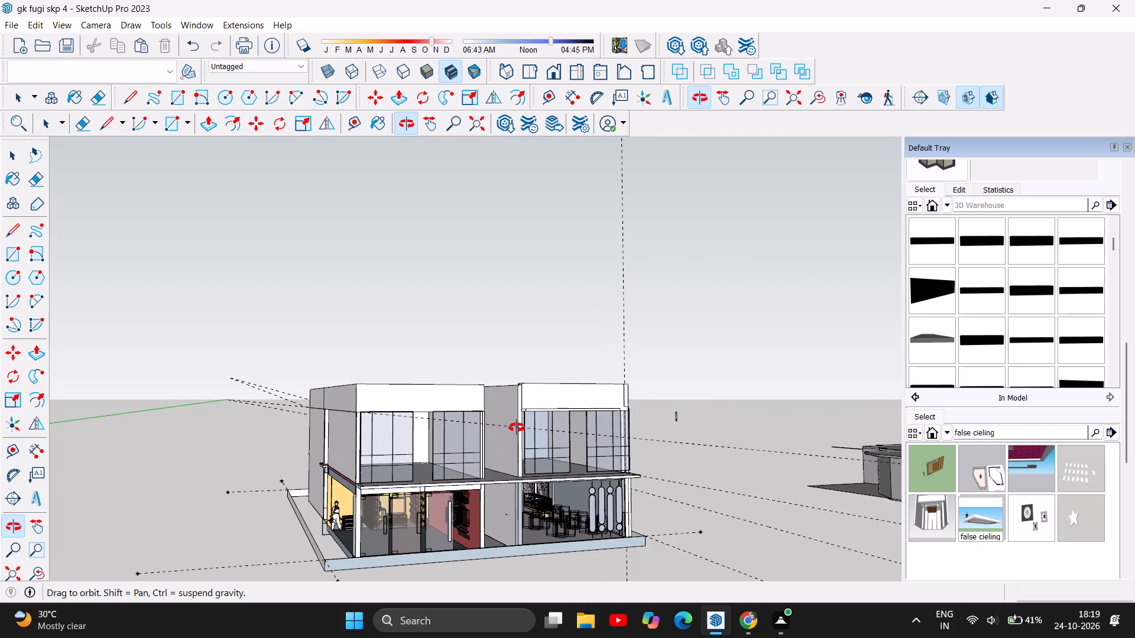
scroll(491, 500, up, 3)
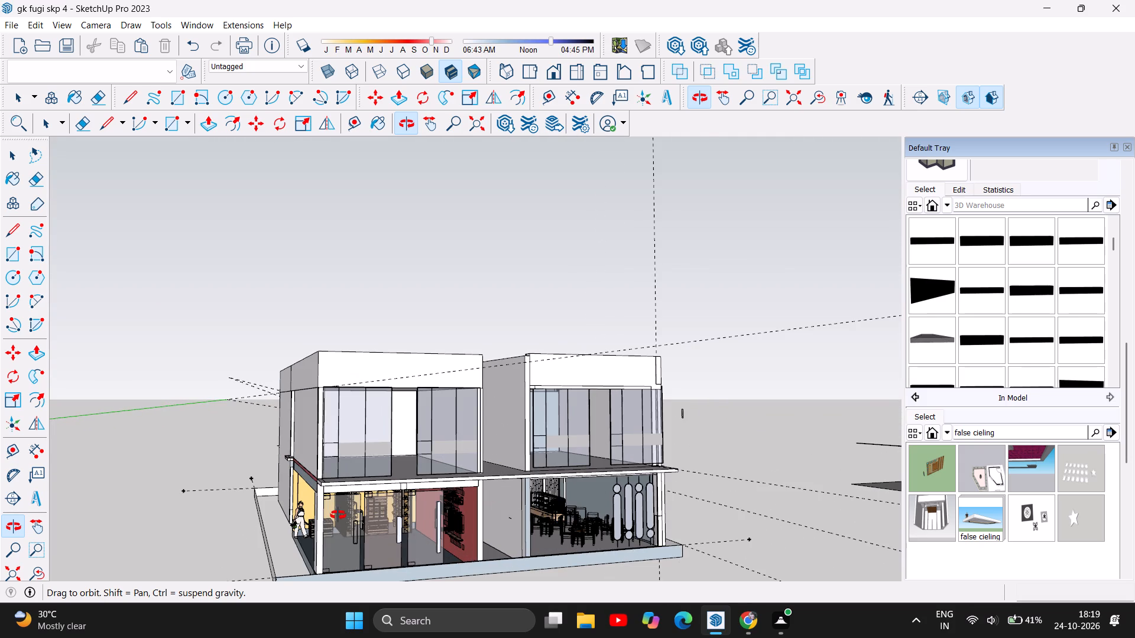
scroll(338, 515, up, 2)
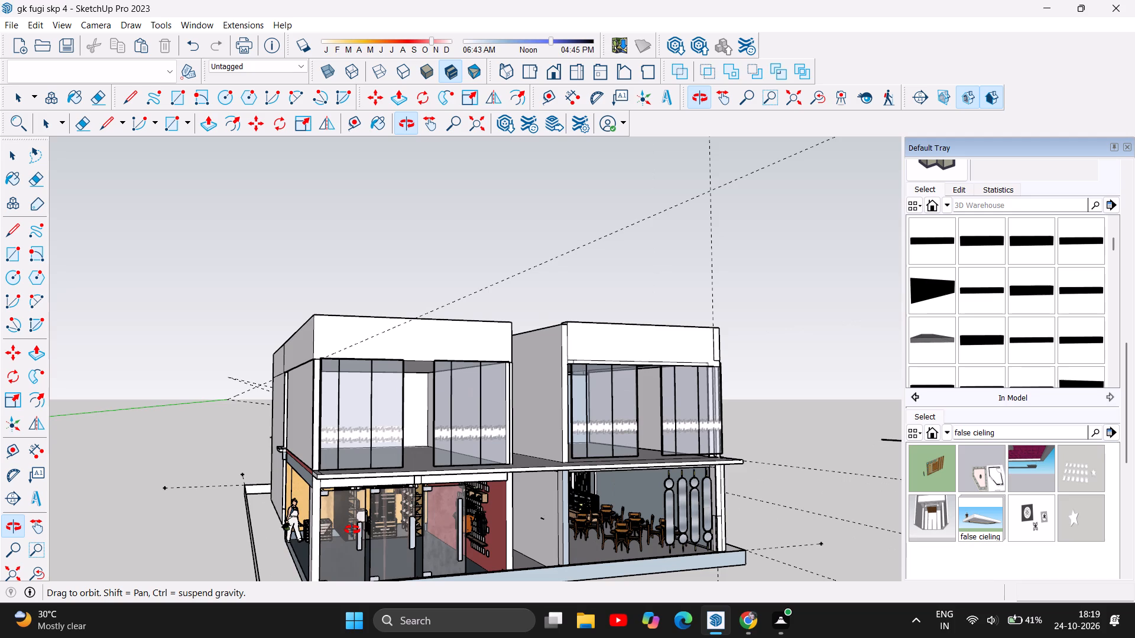
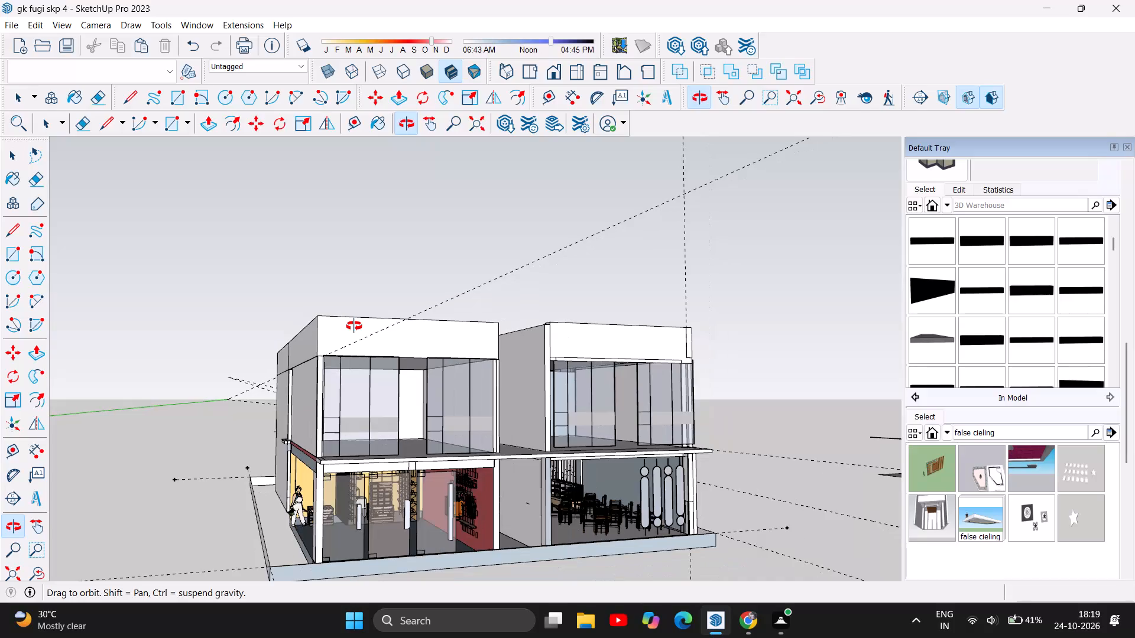
Examine the building's exterior from the glazed front facade around to the side wall with the ground-floor opening and back to the front.
scroll(354, 326, down, 2)
drag(281, 402, 286, 416)
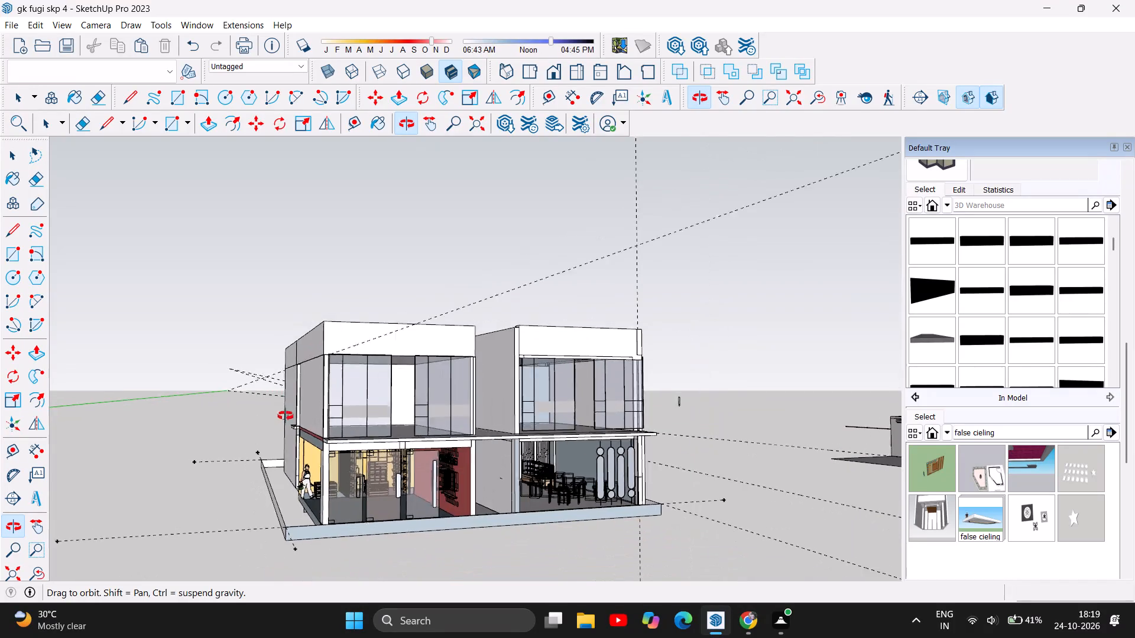
drag(286, 416, 695, 441)
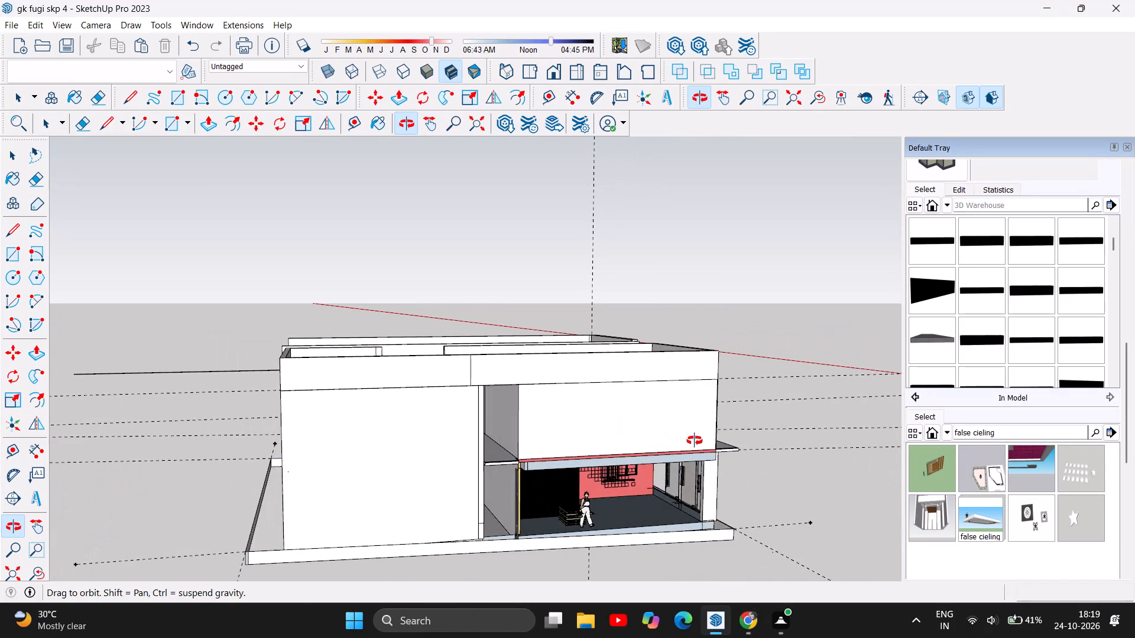
drag(695, 441, 739, 441)
drag(733, 442, 560, 448)
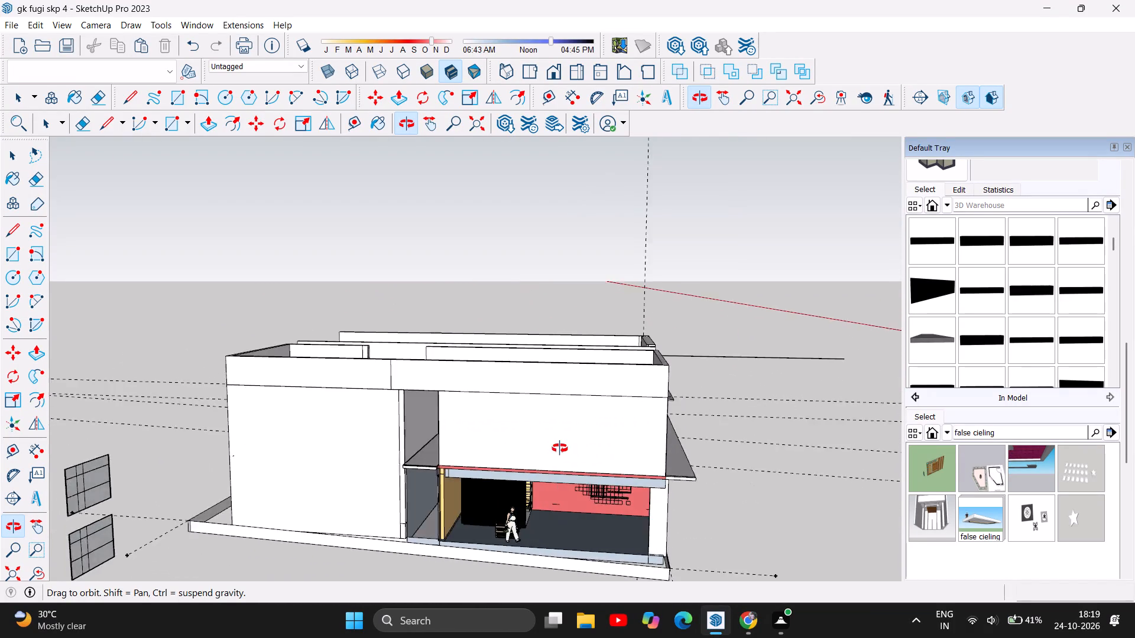
drag(560, 448, 119, 435)
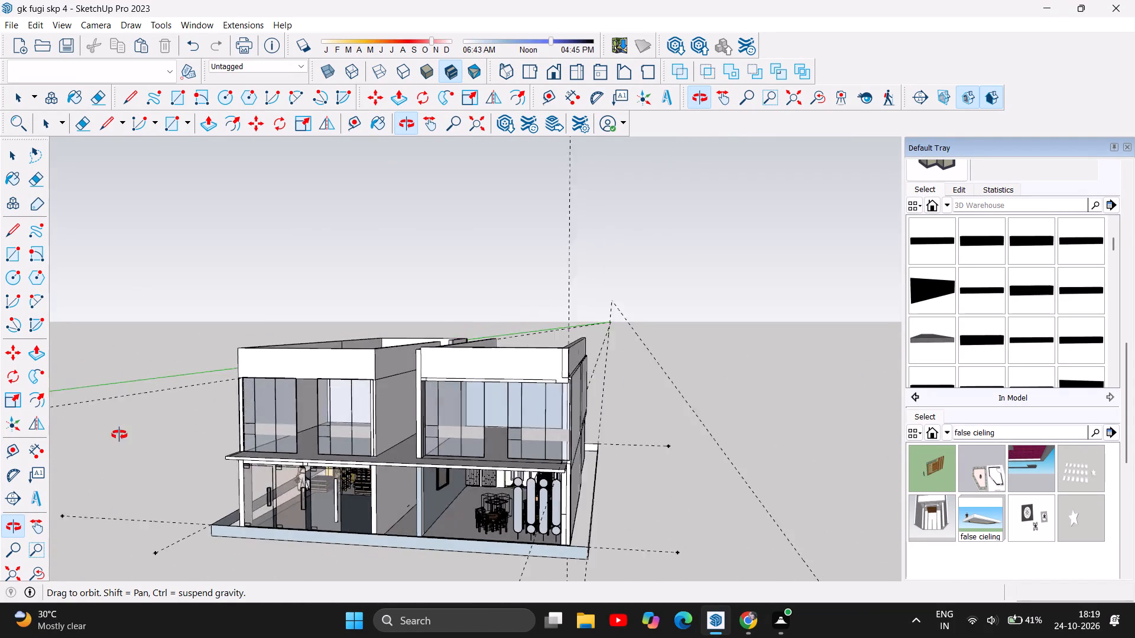
drag(119, 435, 189, 435)
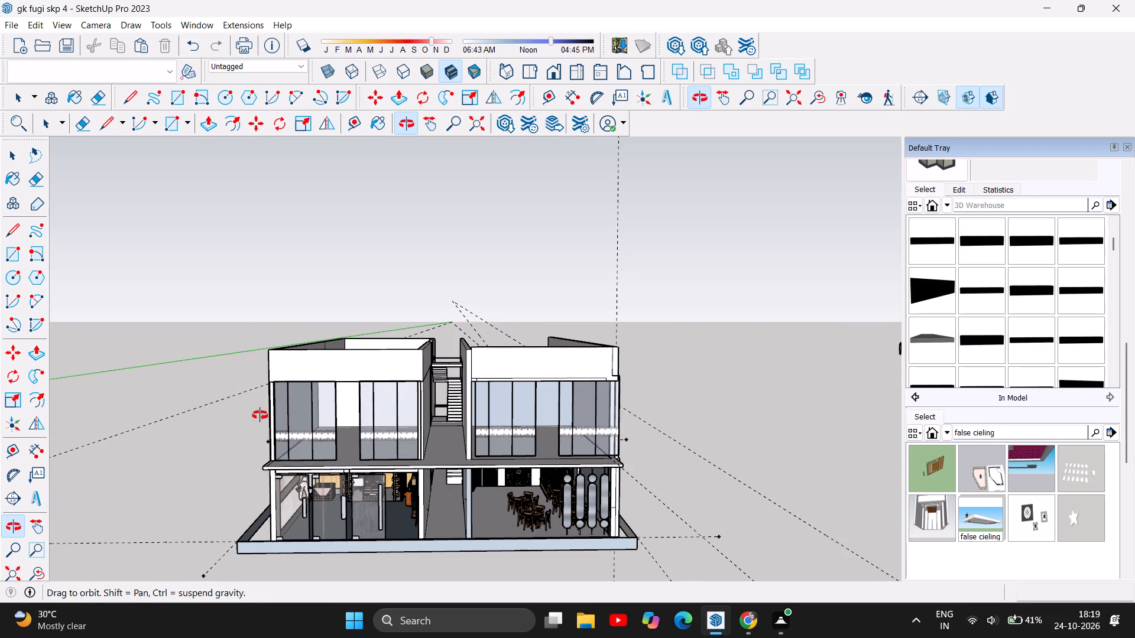
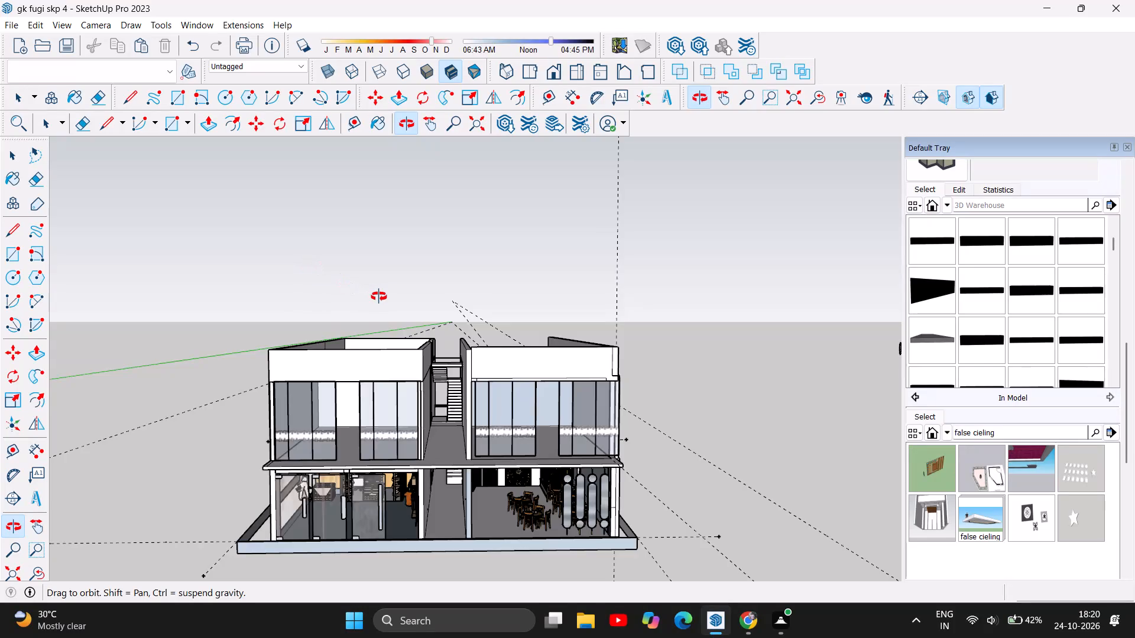
Examine the roof parapets, the passage between the two blocks and the upper front corners for junctions that need closing.
scroll(380, 296, down, 4)
scroll(389, 365, up, 6)
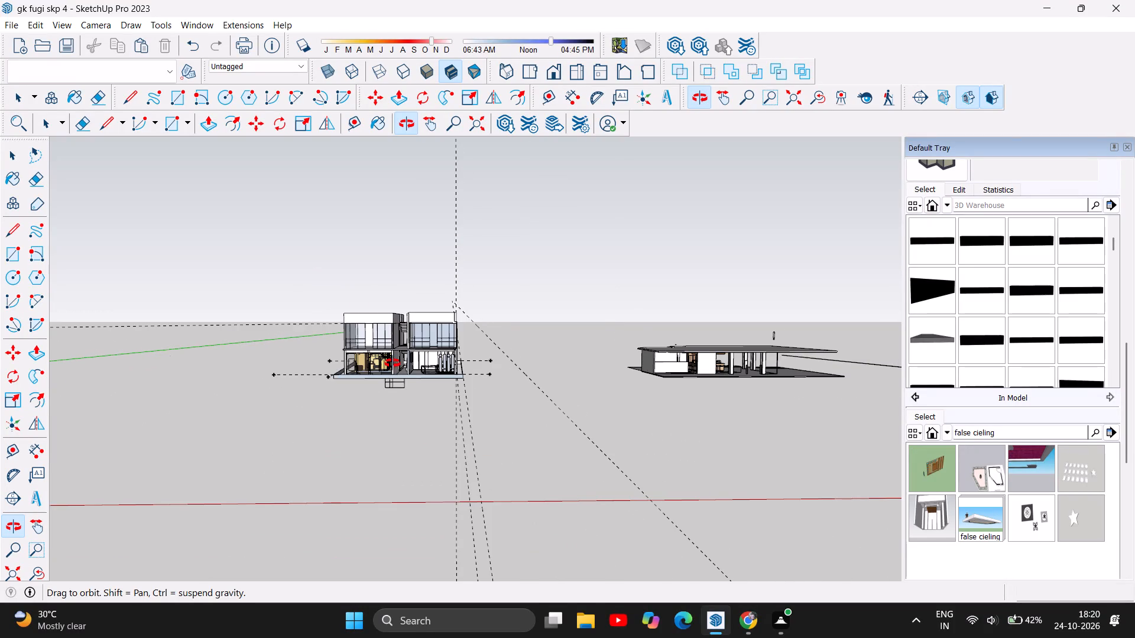
scroll(394, 367, up, 7)
drag(406, 392, 465, 411)
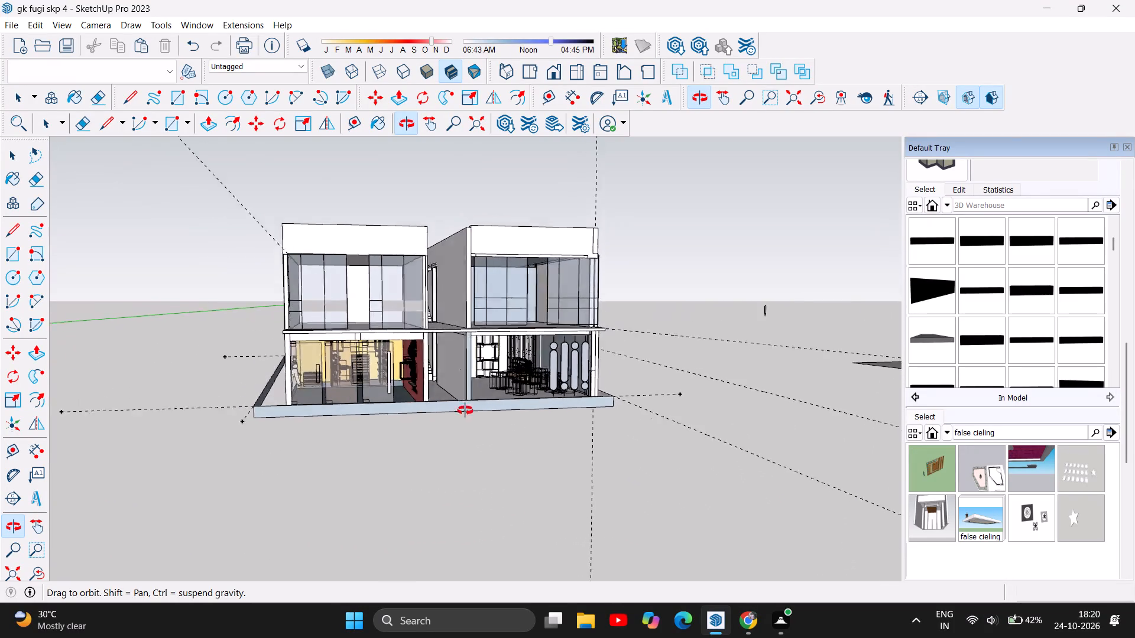
drag(465, 411, 411, 578)
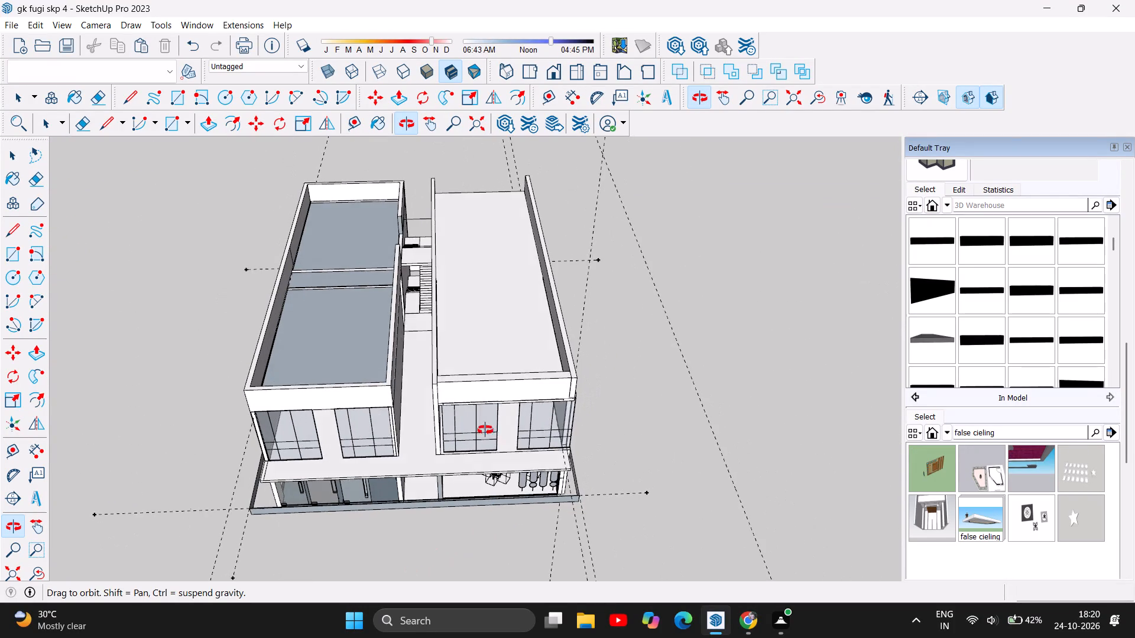
scroll(440, 391, up, 18)
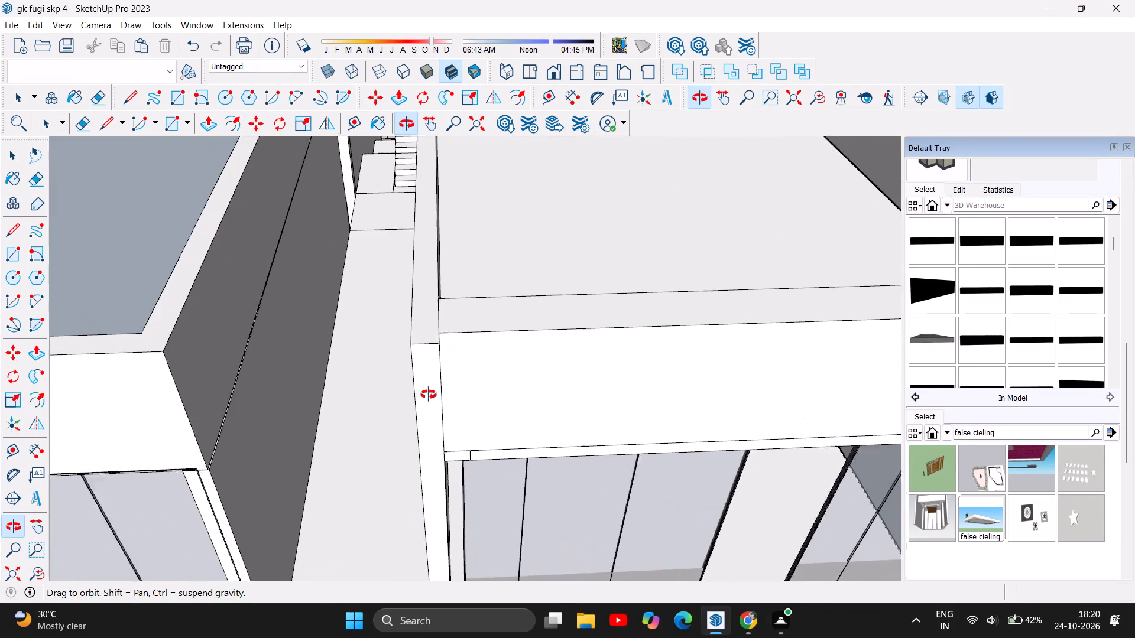
scroll(449, 379, up, 5)
drag(317, 414, 395, 427)
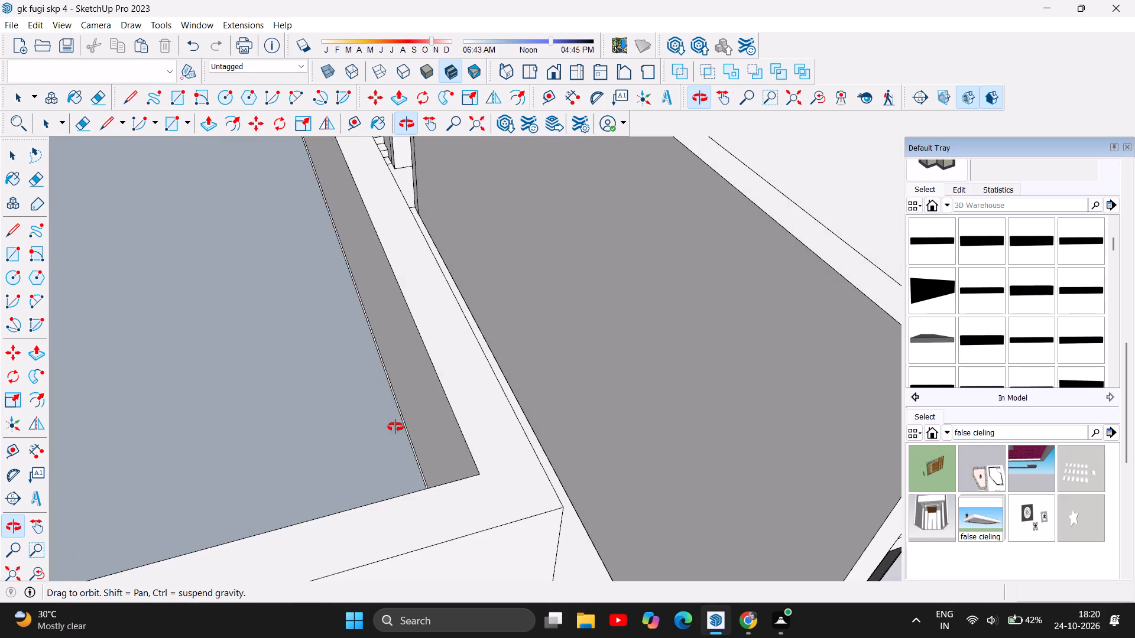
drag(395, 427, 346, 399)
scroll(347, 400, down, 5)
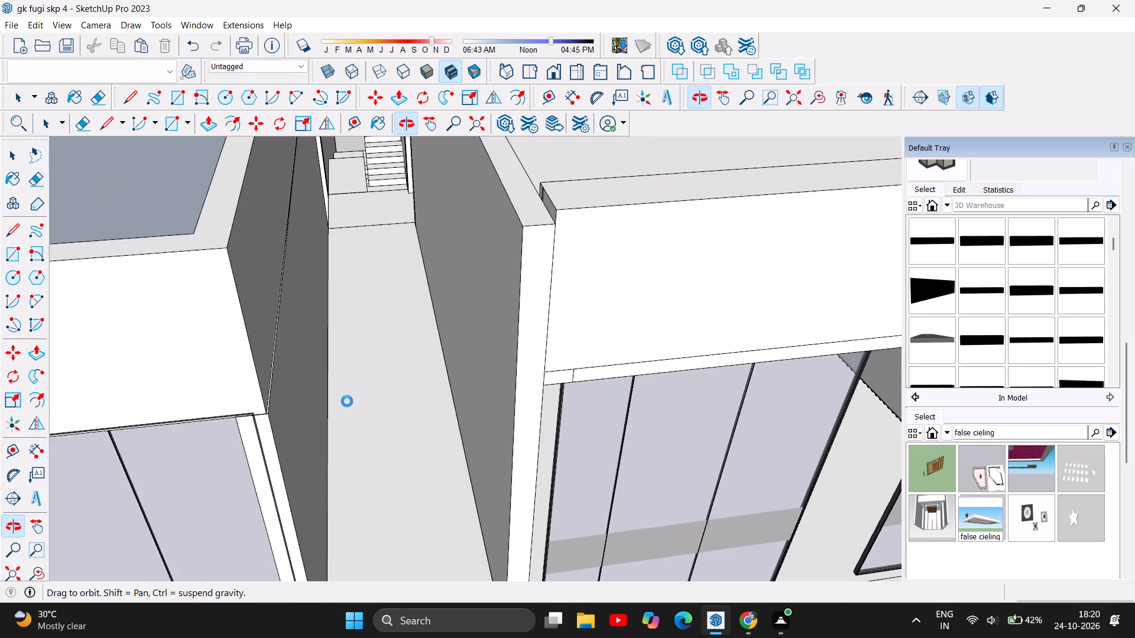
scroll(347, 401, down, 1)
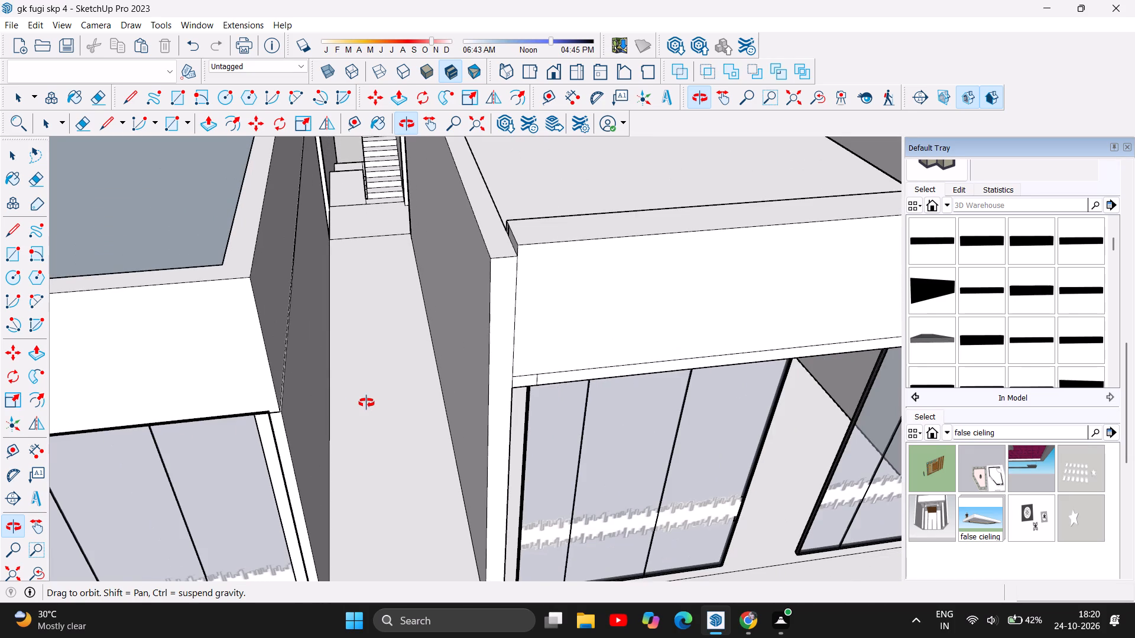
scroll(367, 403, down, 4)
drag(367, 403, 384, 364)
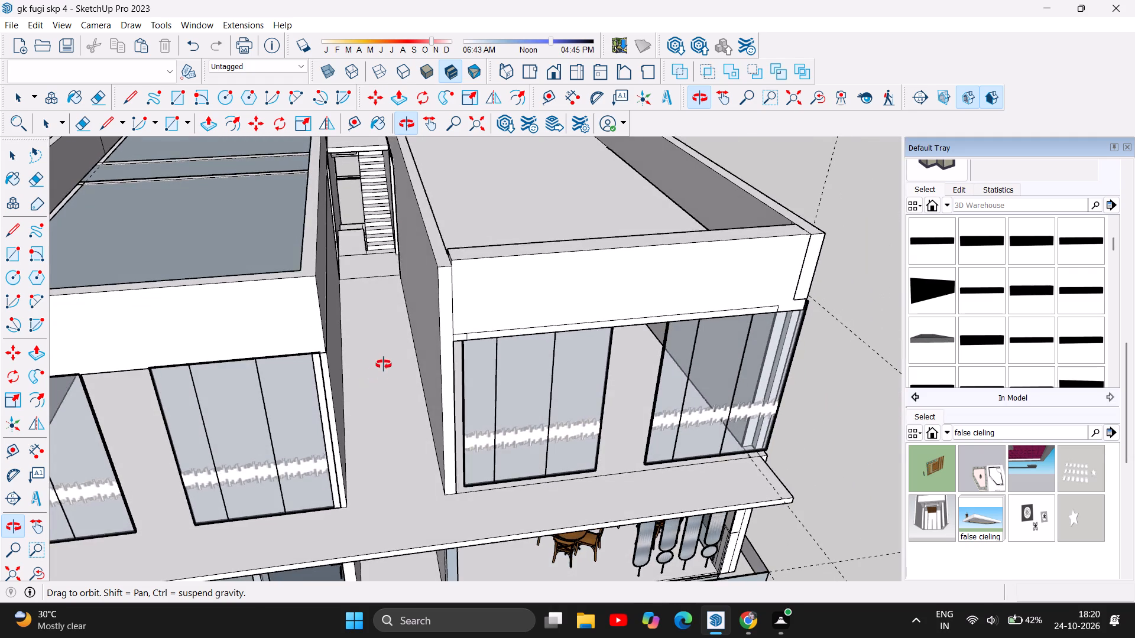
drag(384, 364, 424, 343)
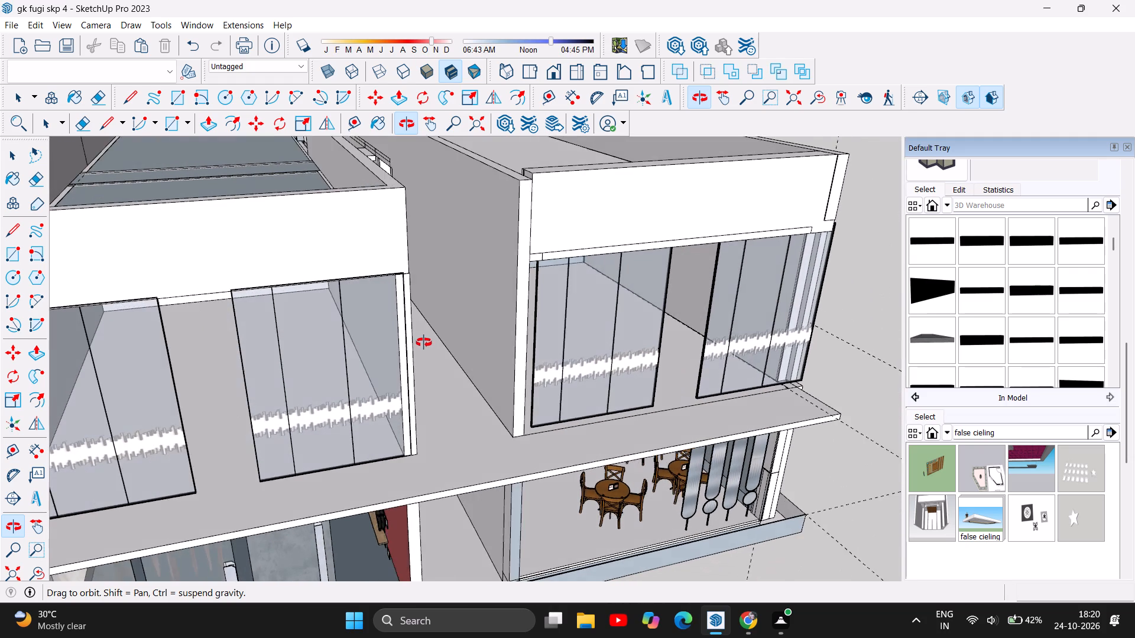
Push/Pull the small notch face by 3 7/8" to close the gap between the second block's front parapet and its passage-side wall.
drag(424, 343, 539, 370)
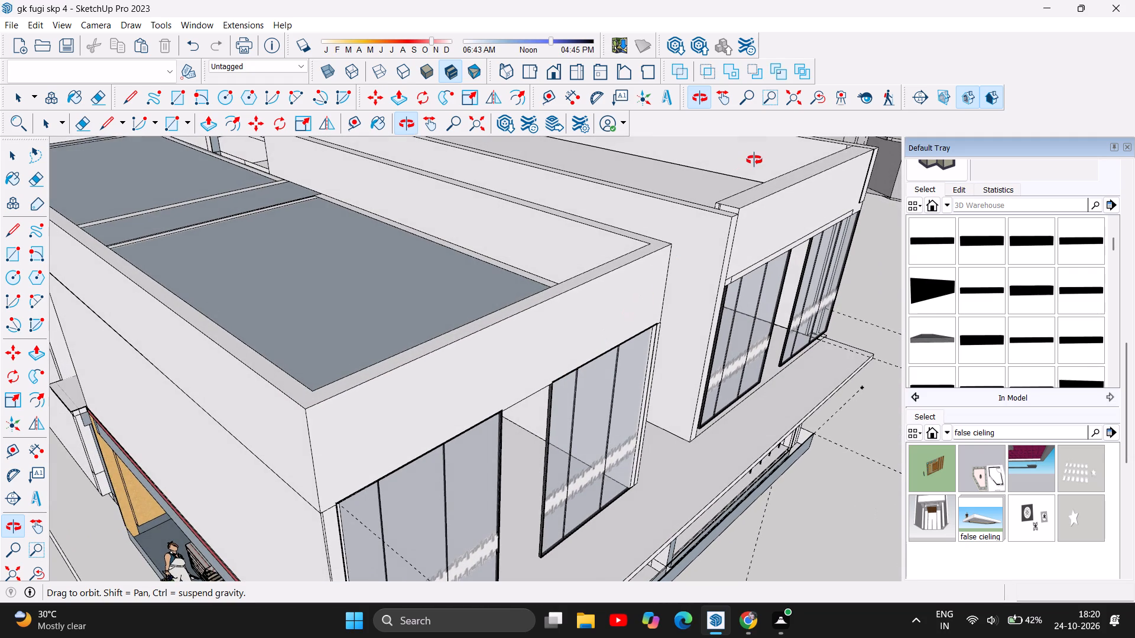
scroll(789, 147, up, 5)
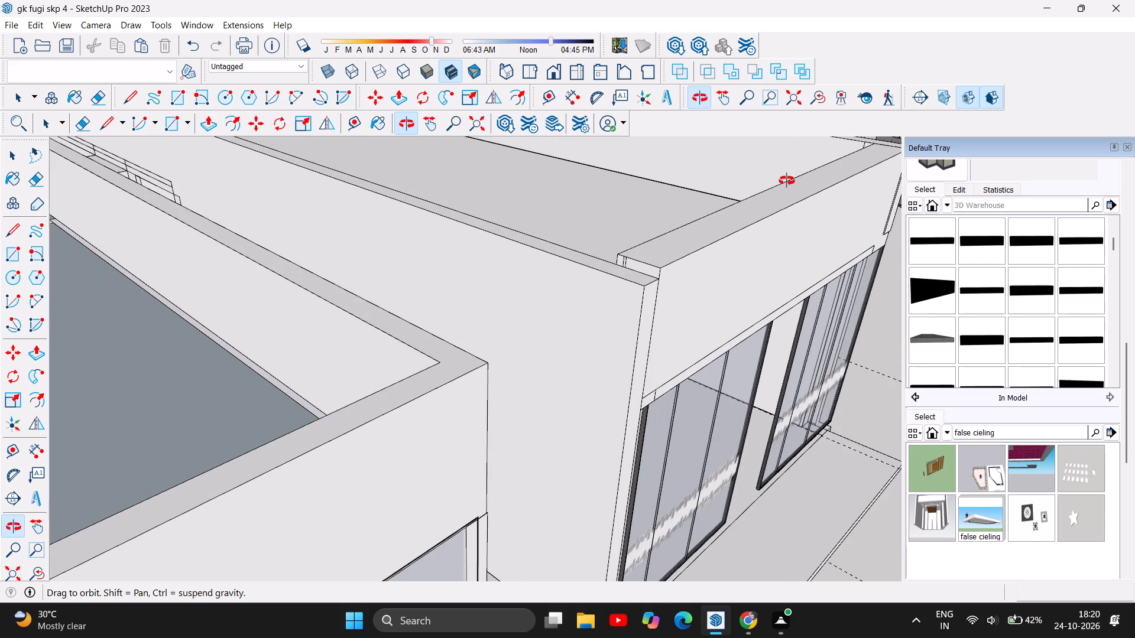
scroll(623, 285, up, 2)
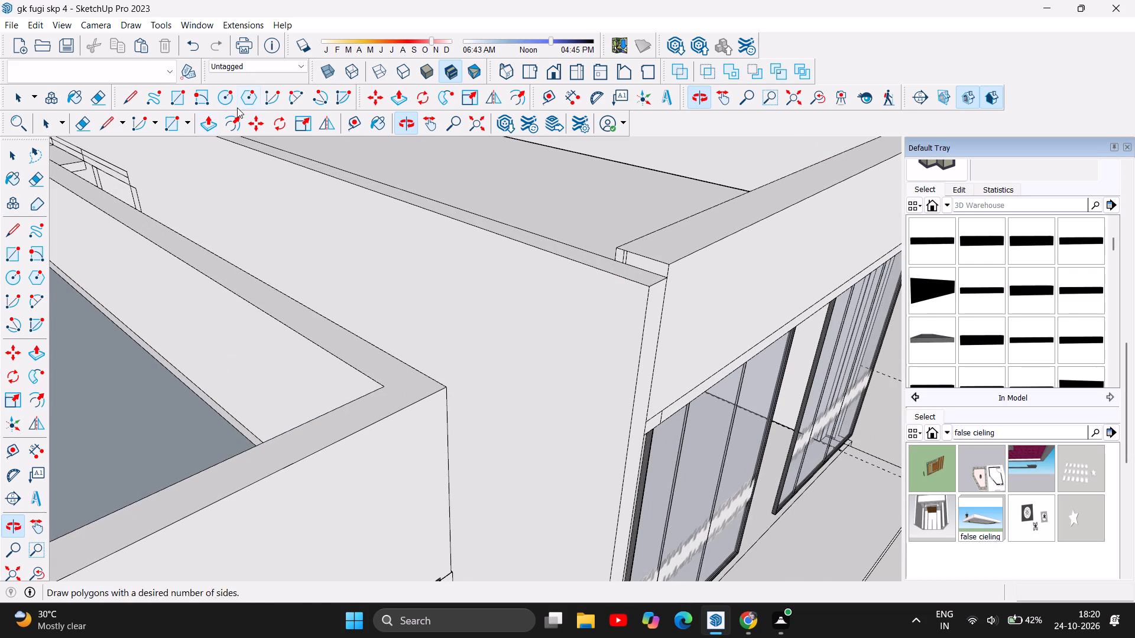
click(215, 125)
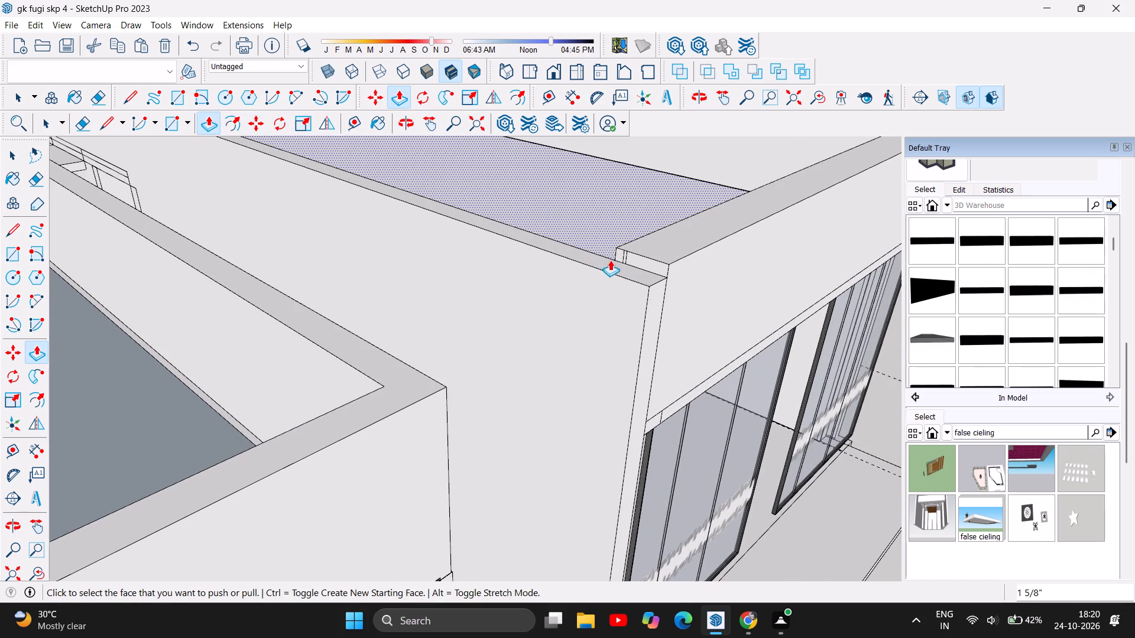
drag(625, 268, 632, 253)
scroll(362, 285, down, 6)
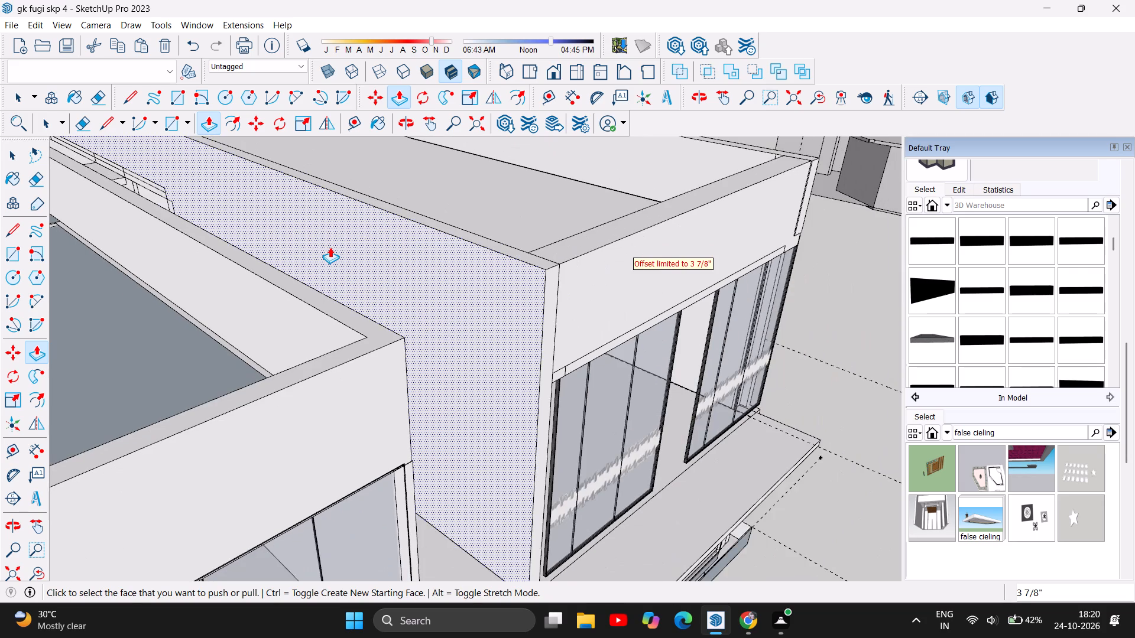
Examine the building exterior from the roofs around both side walls and back to the front corner with the ground-floor opening.
scroll(330, 247, down, 5)
scroll(768, 259, down, 3)
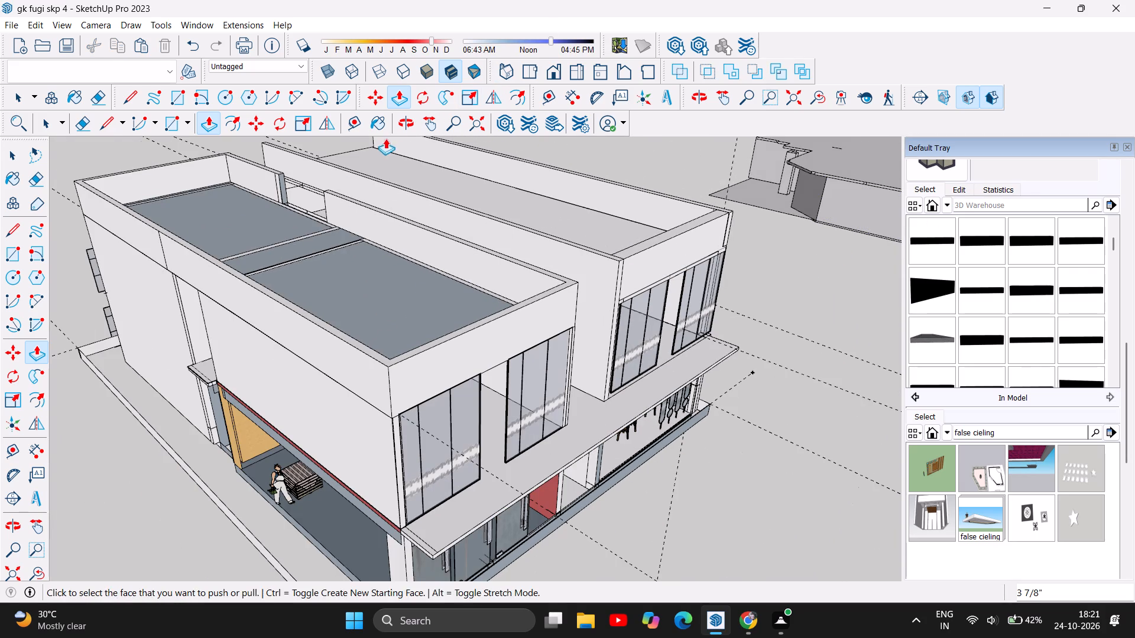
click(405, 124)
drag(768, 255, 674, 233)
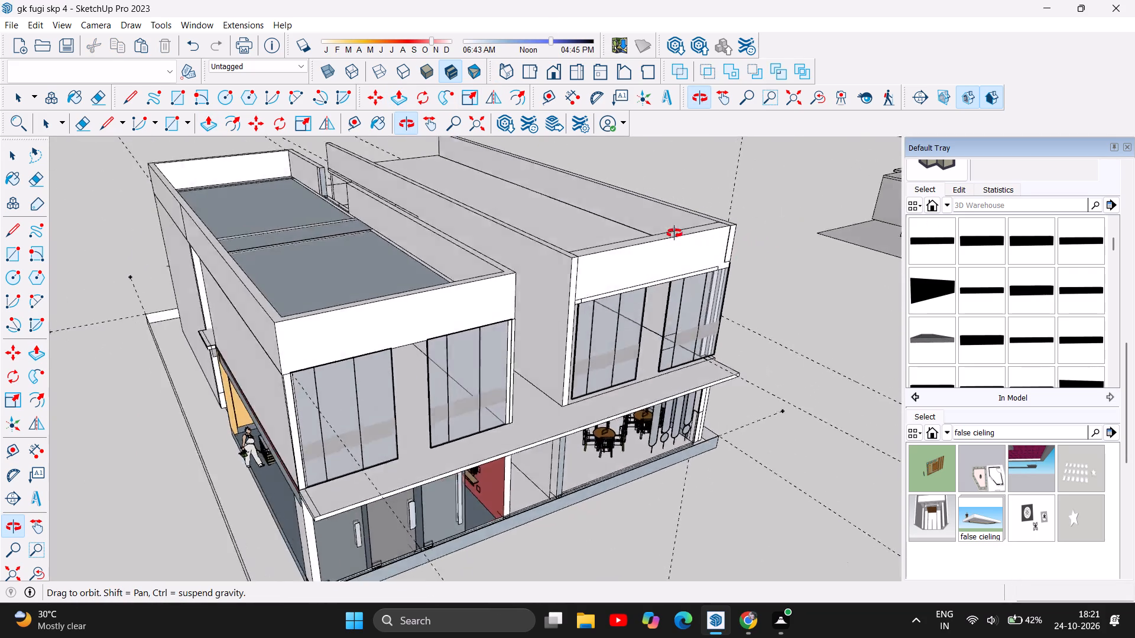
drag(674, 233, 305, 151)
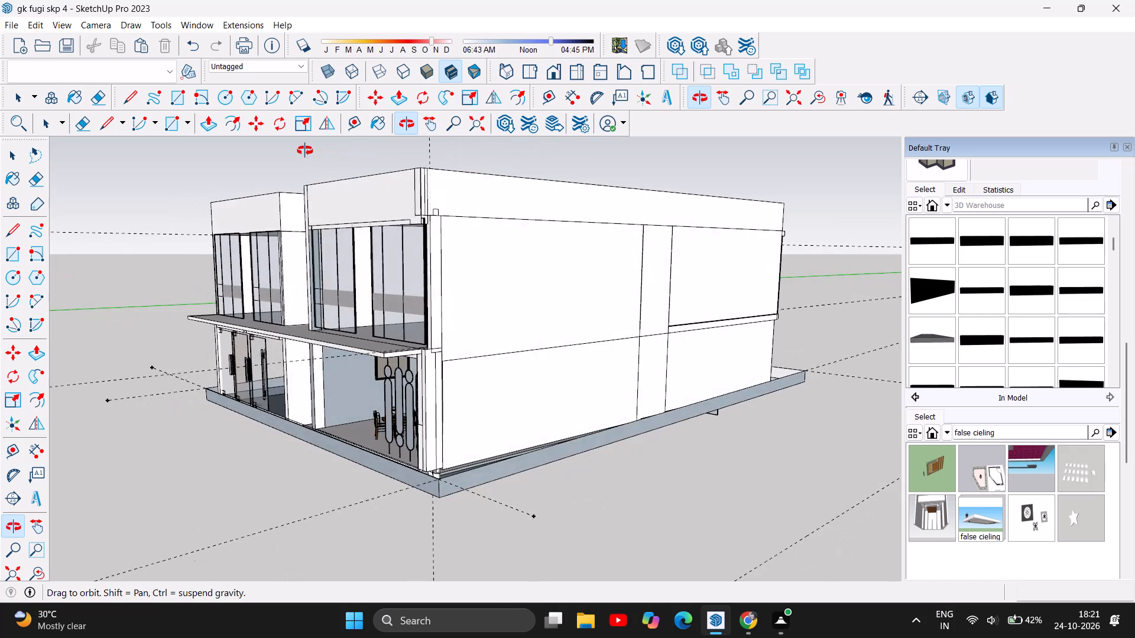
drag(305, 151, 749, 141)
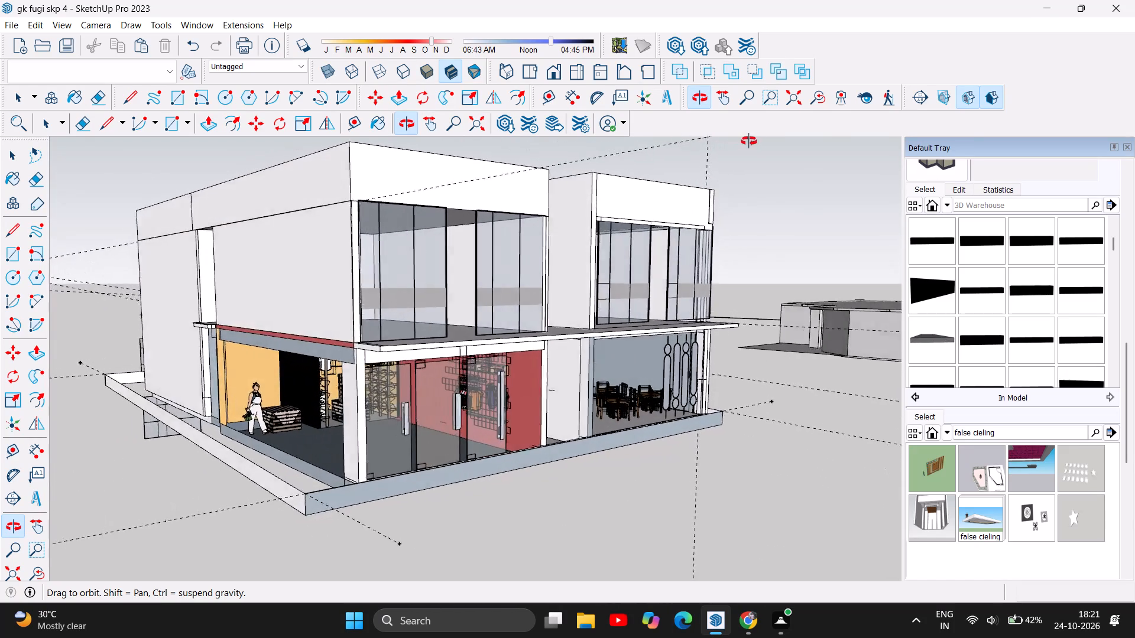
drag(749, 141, 745, 151)
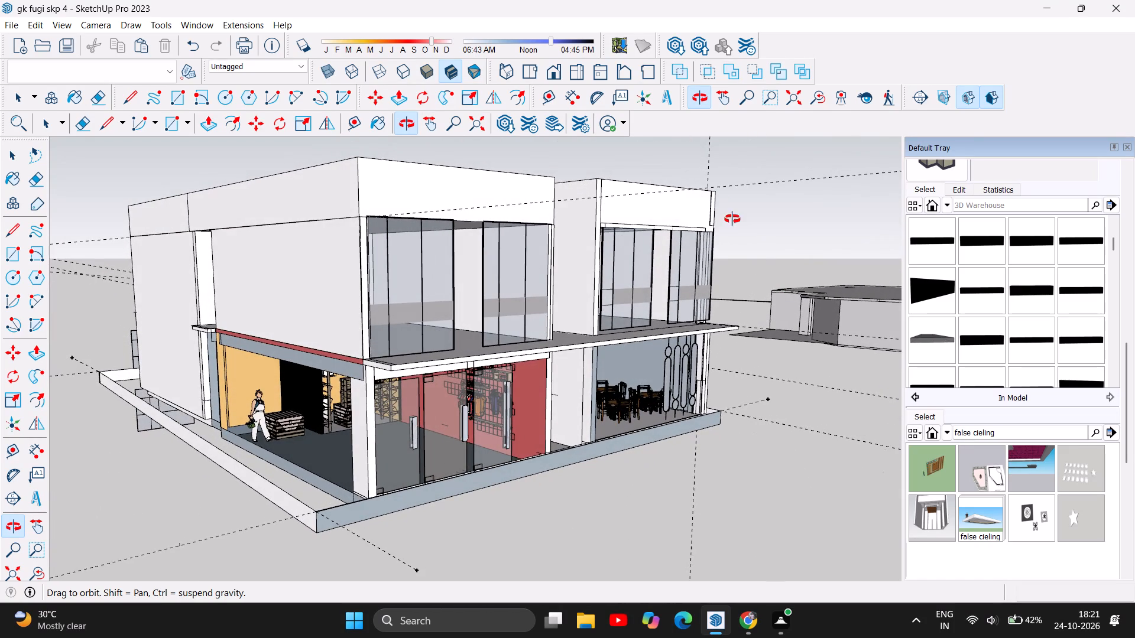
scroll(709, 190, down, 3)
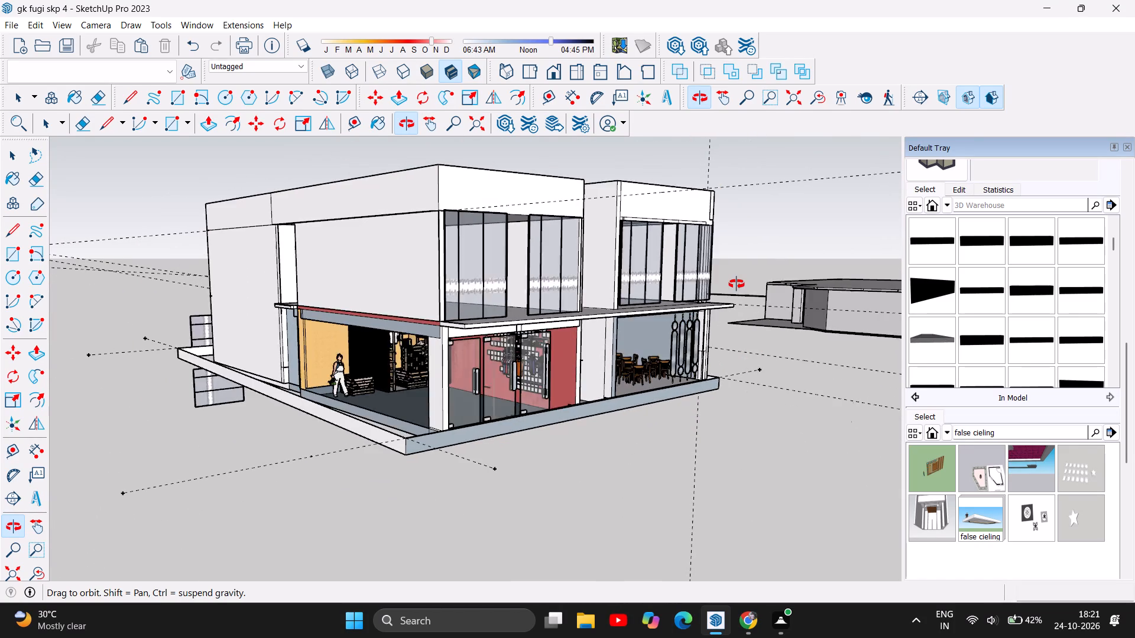
scroll(748, 273, up, 1)
scroll(756, 270, down, 1)
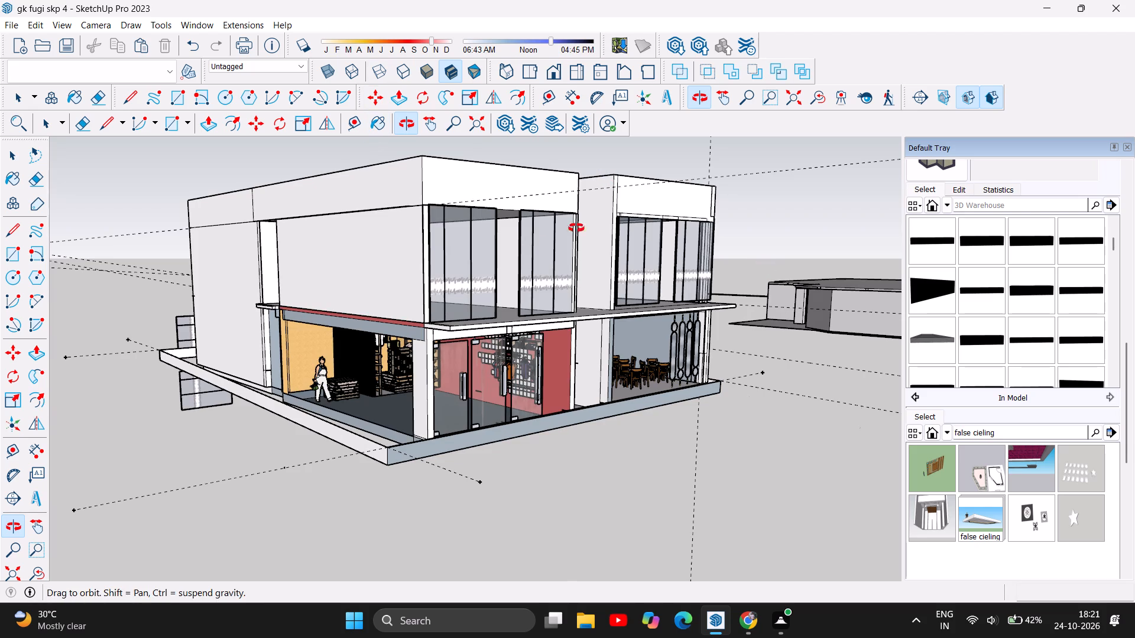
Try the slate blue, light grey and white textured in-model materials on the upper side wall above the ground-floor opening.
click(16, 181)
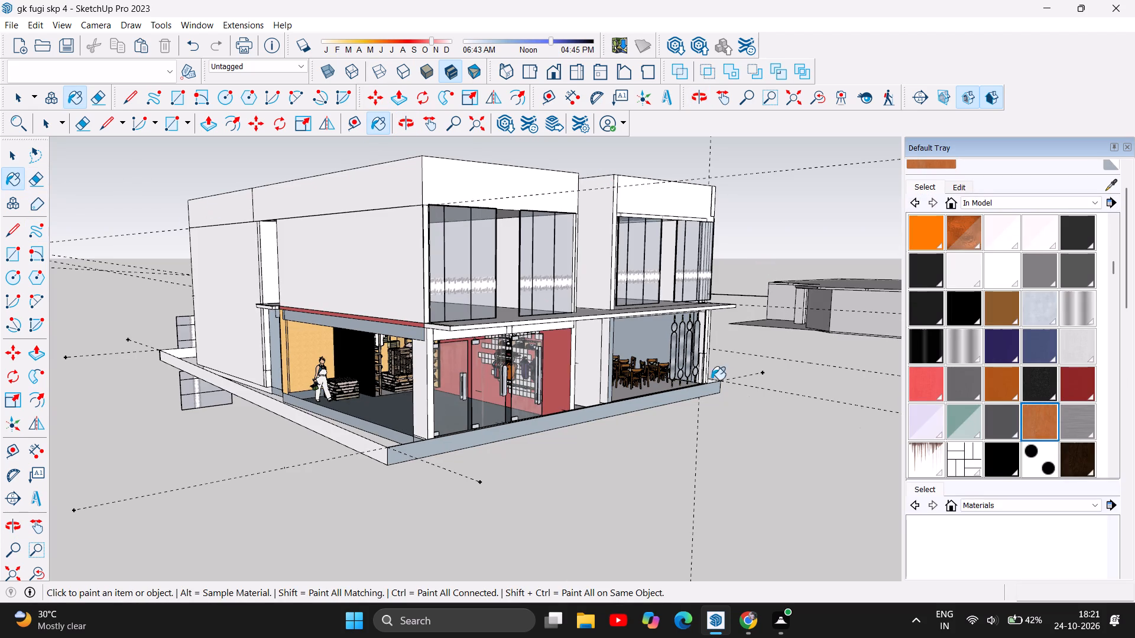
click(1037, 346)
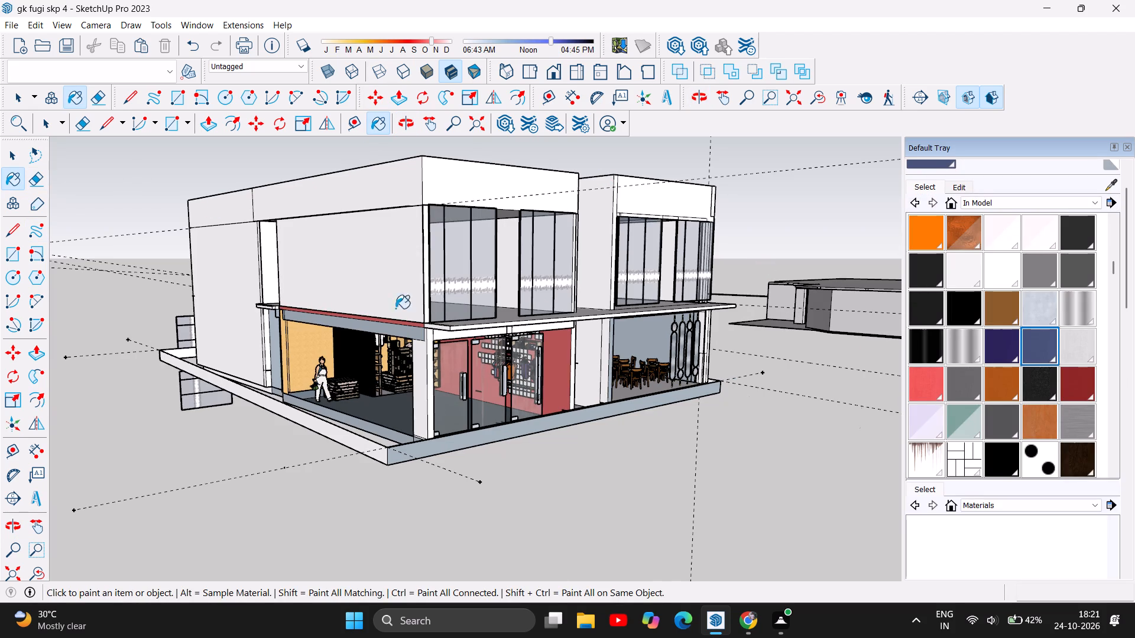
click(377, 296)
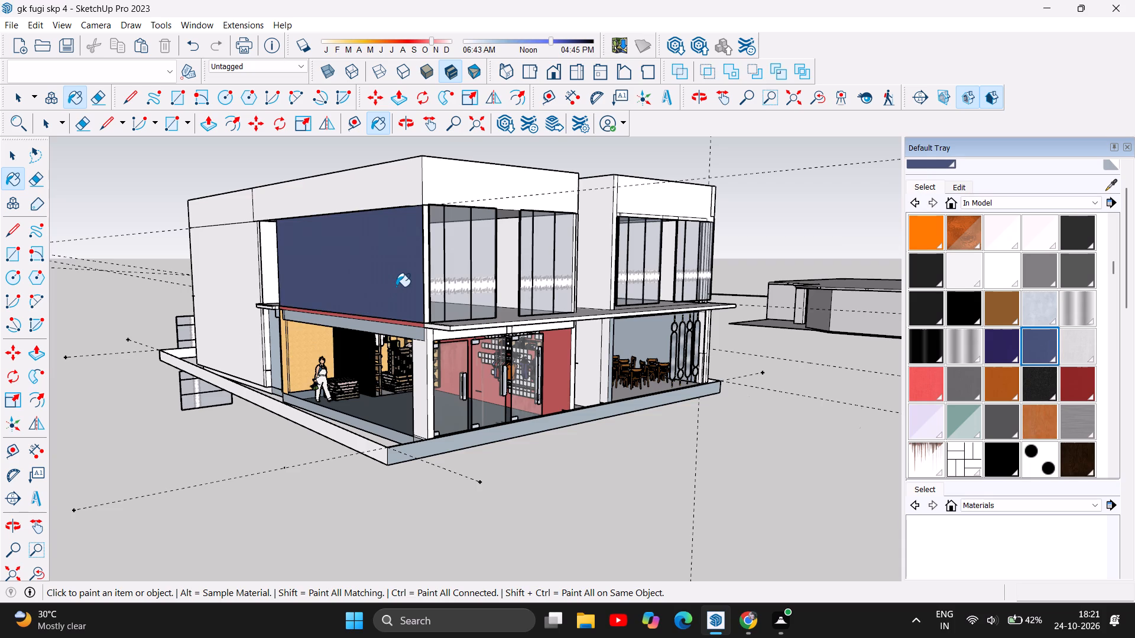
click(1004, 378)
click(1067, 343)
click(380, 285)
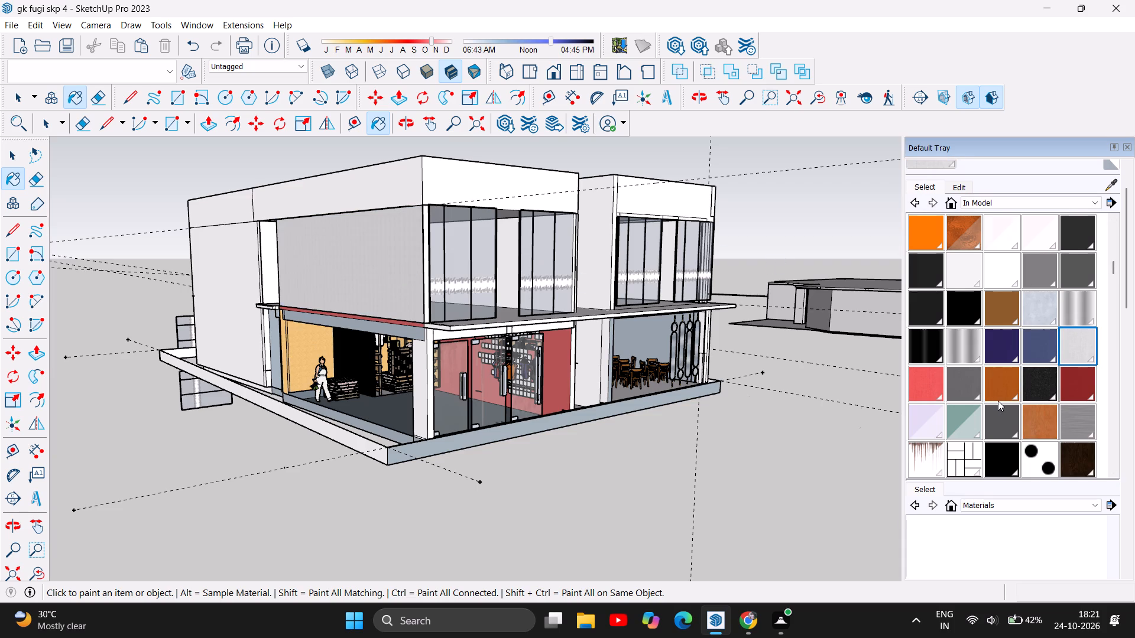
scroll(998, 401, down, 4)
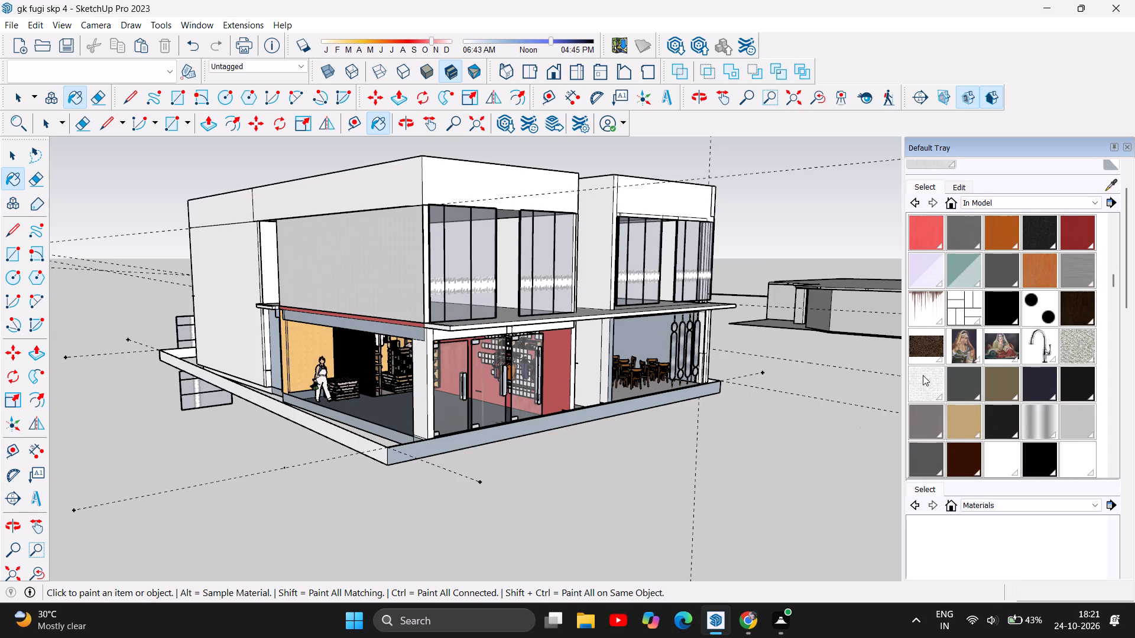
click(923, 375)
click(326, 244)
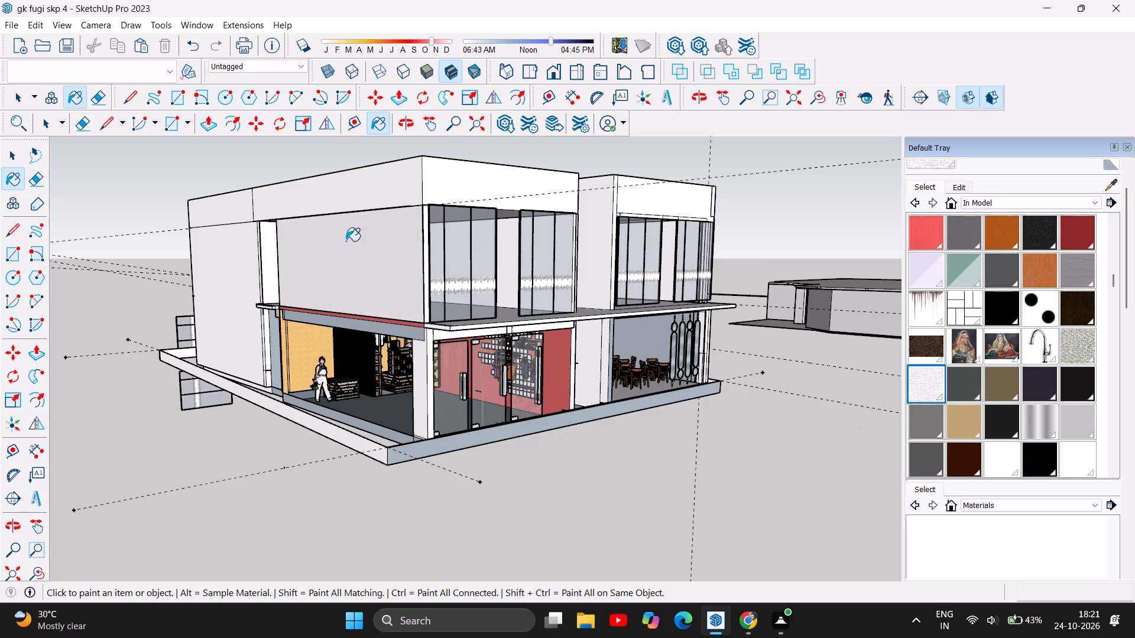
Paint the upper side wall above the ground-floor opening and the adjoining rear side wall with the tan material.
scroll(1019, 403, down, 1)
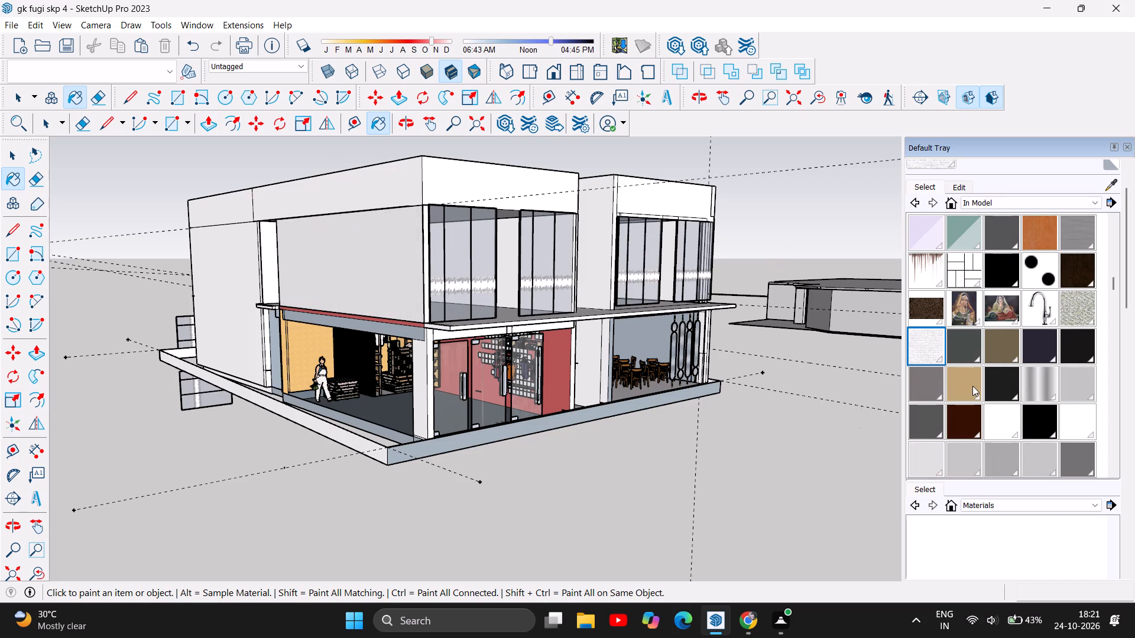
click(972, 386)
click(353, 280)
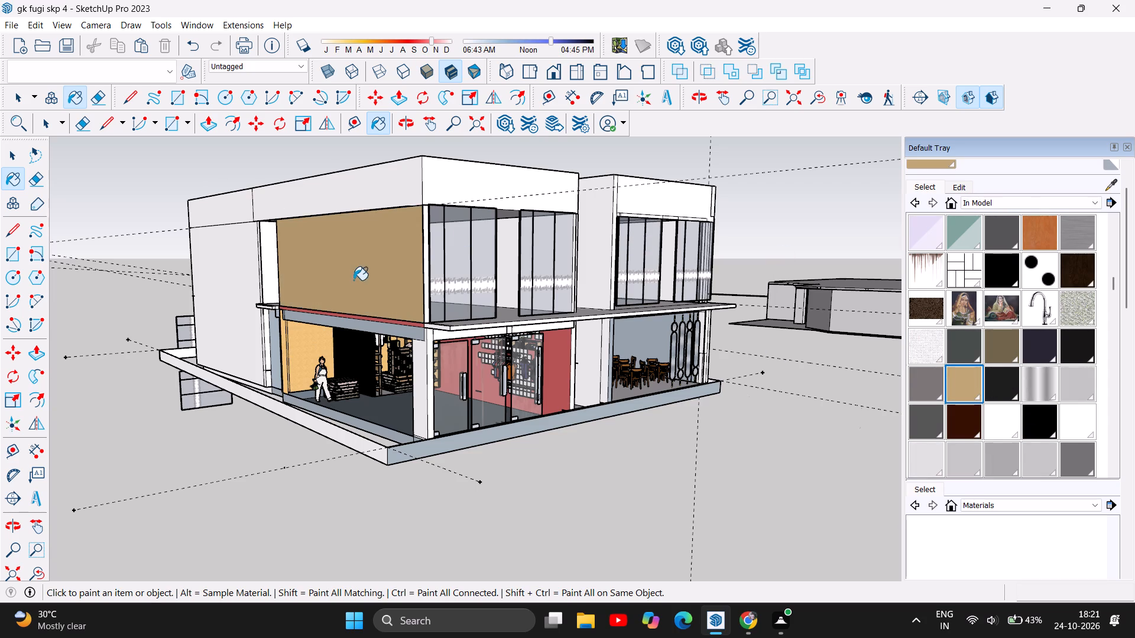
click(244, 262)
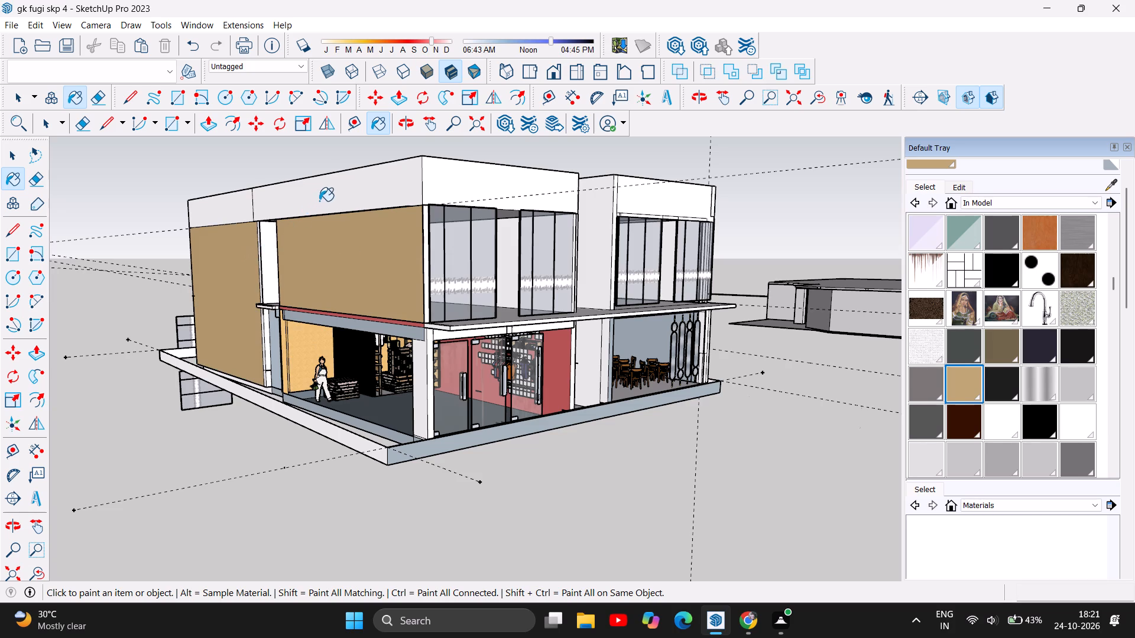
Paint both side parapet bands and the front parapet band of the block with the side opening in the rust-orange material.
click(1051, 252)
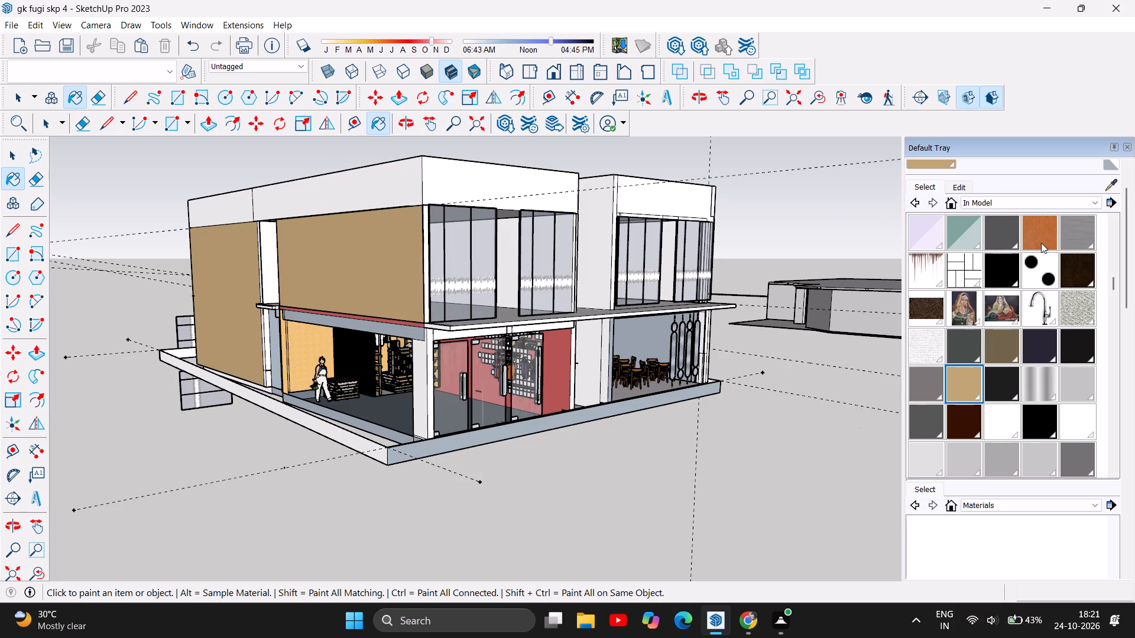
click(1041, 243)
click(344, 197)
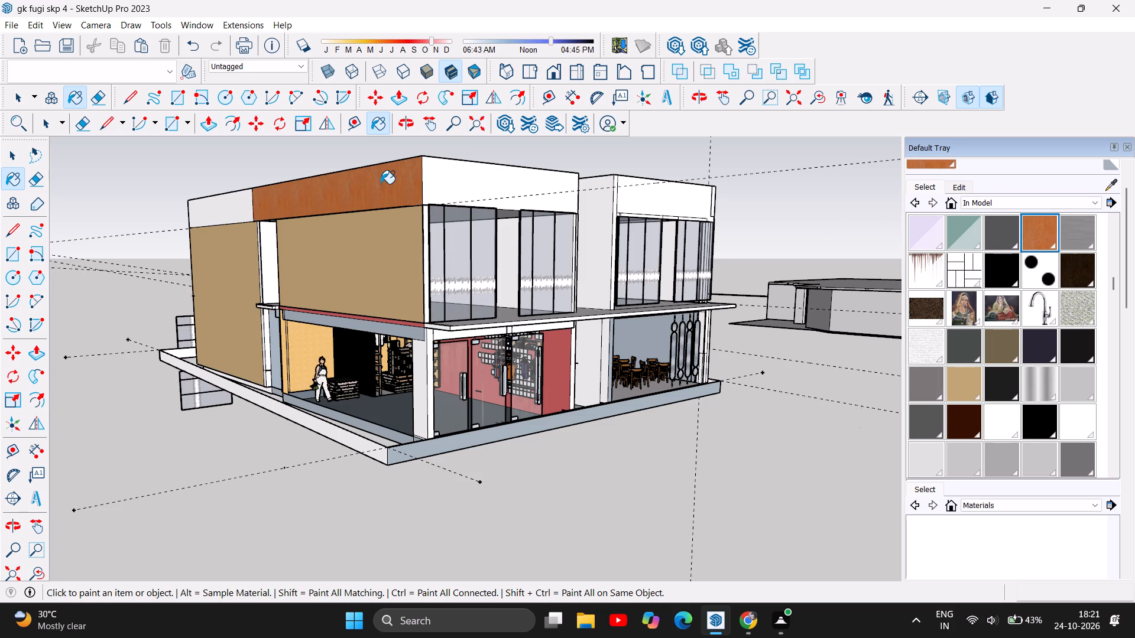
click(219, 210)
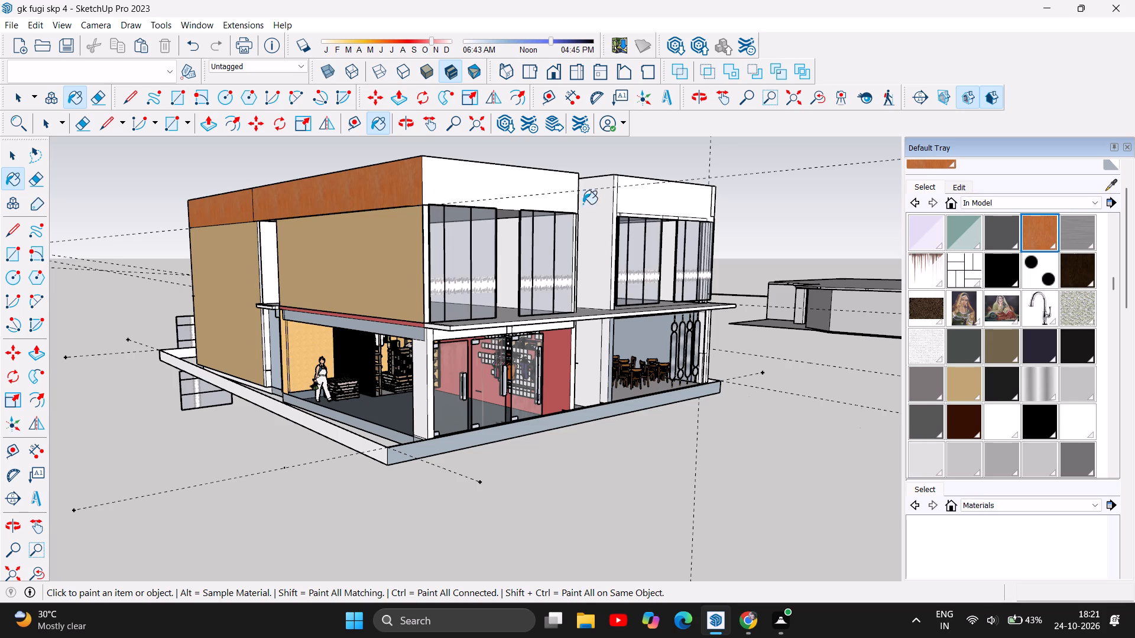
click(496, 185)
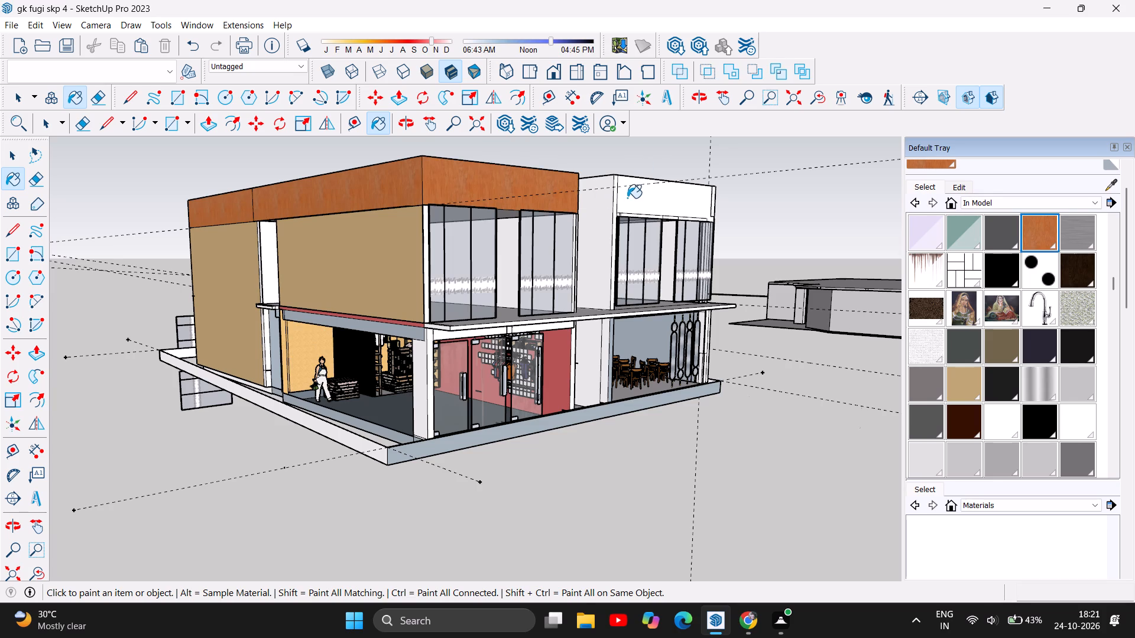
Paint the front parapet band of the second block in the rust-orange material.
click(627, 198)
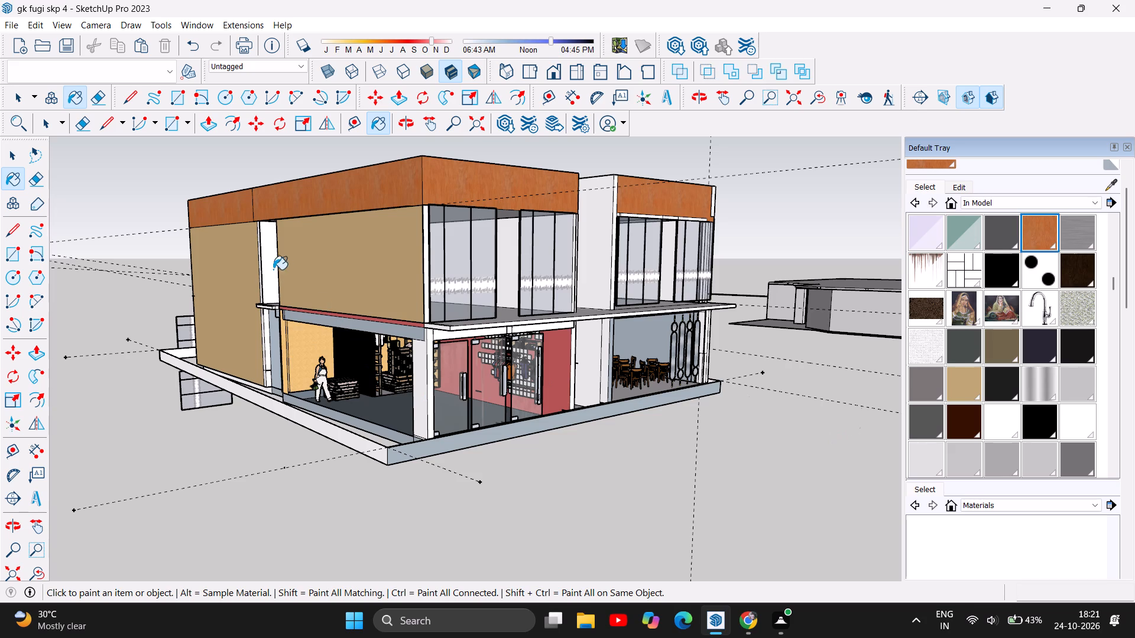
Paint the second block's exposed side wall tan on both the upper floor and the ground floor.
click(968, 391)
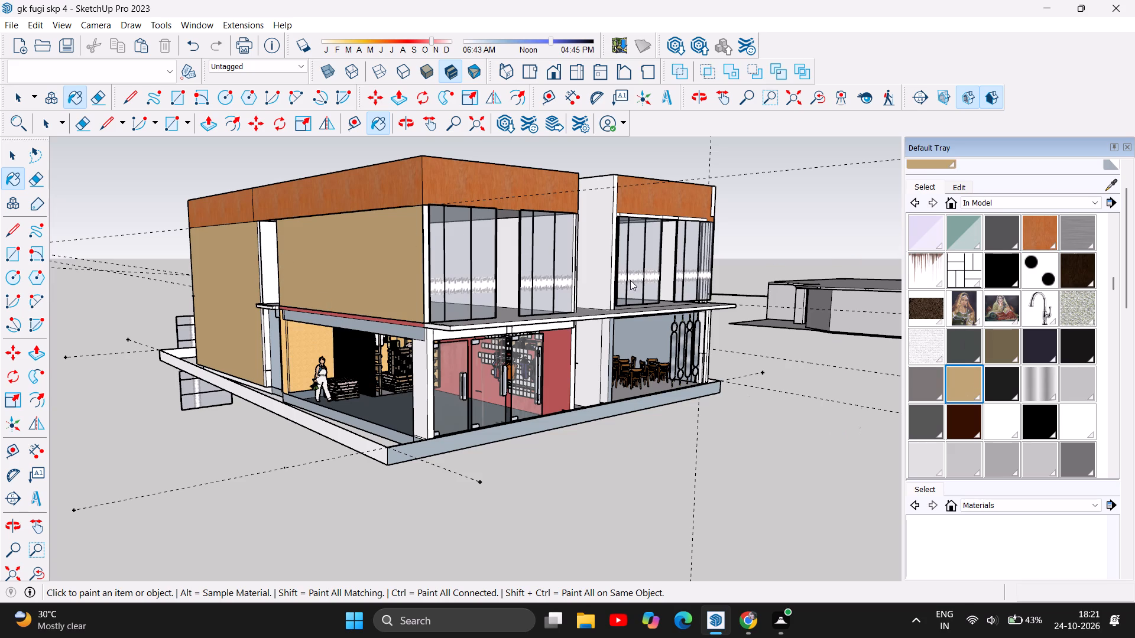
click(599, 244)
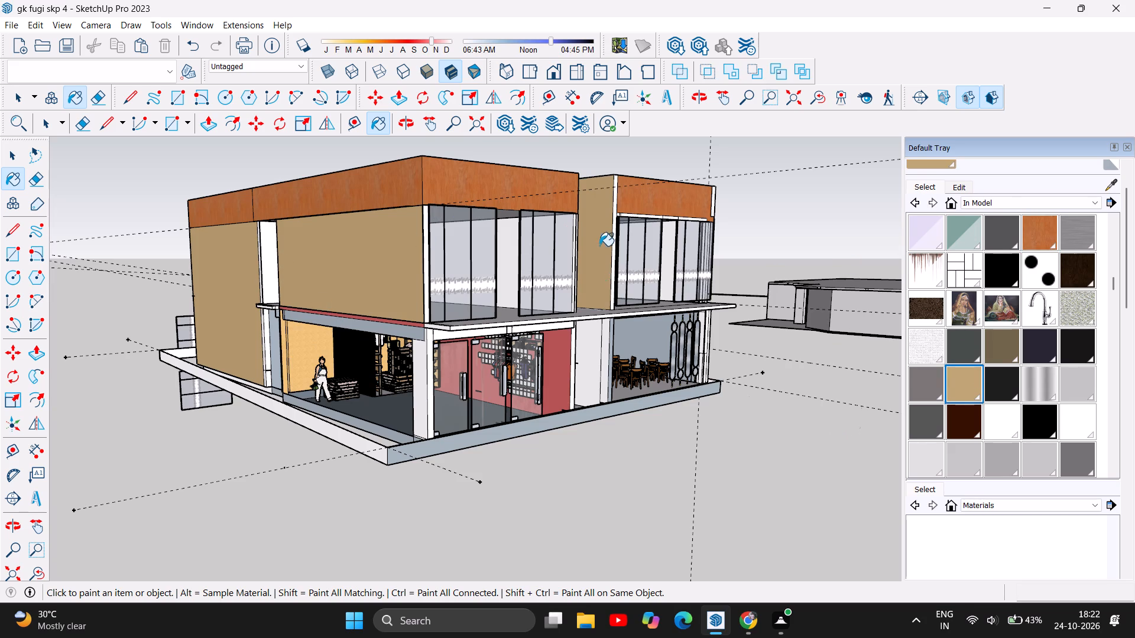
click(593, 351)
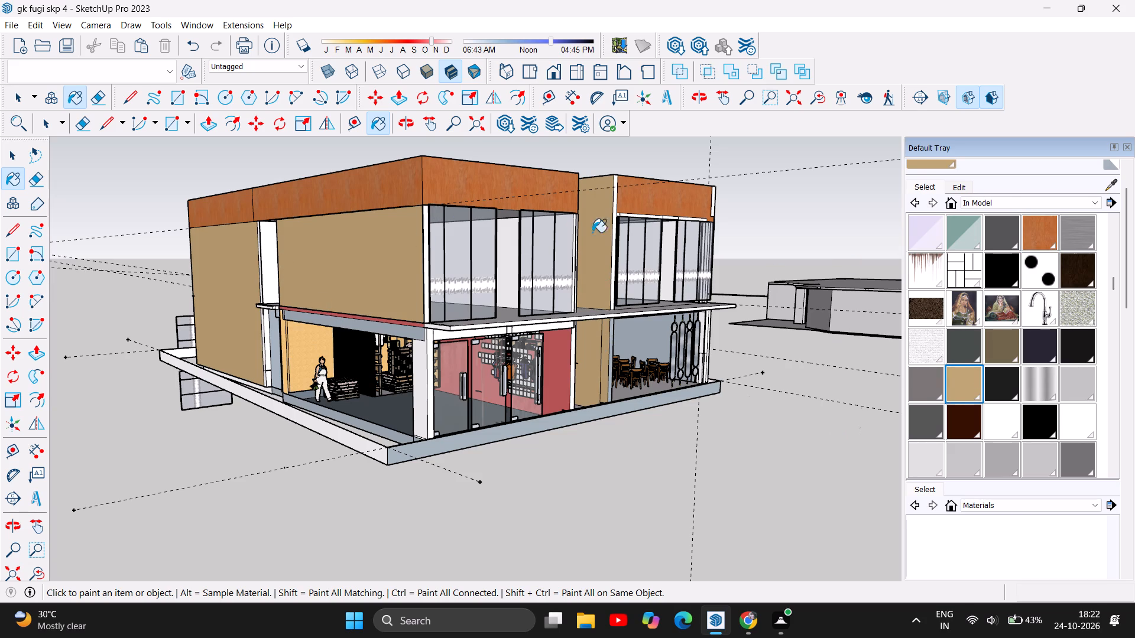
Paint the second block's front wall edge, the strip above its upper glazing, the parapet end and the front parapet band tan.
scroll(619, 187, up, 12)
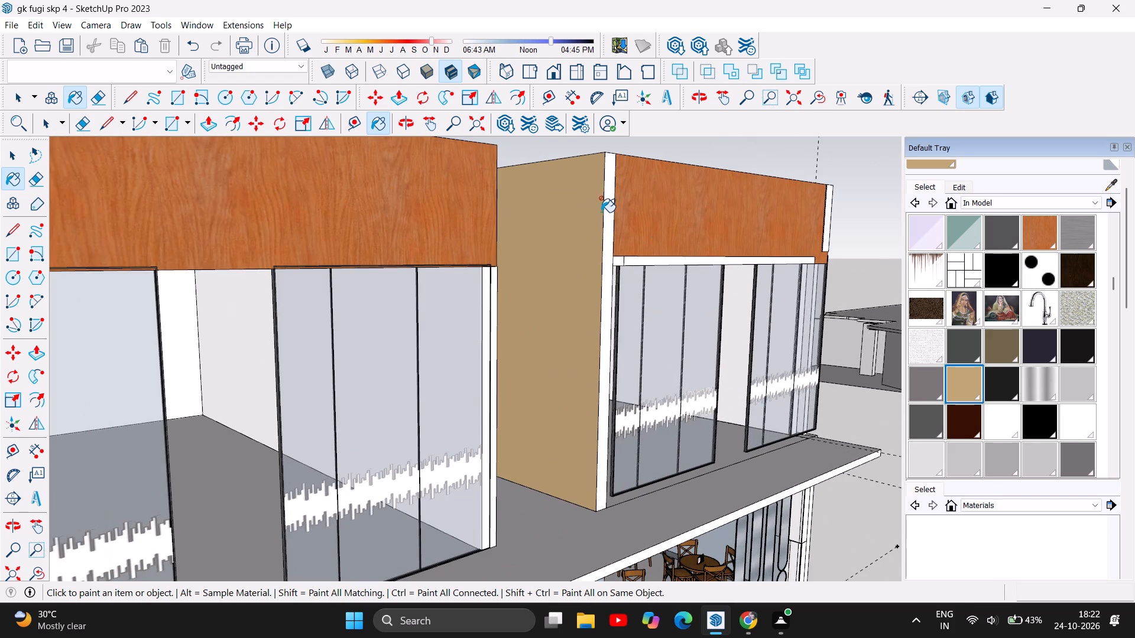
click(607, 209)
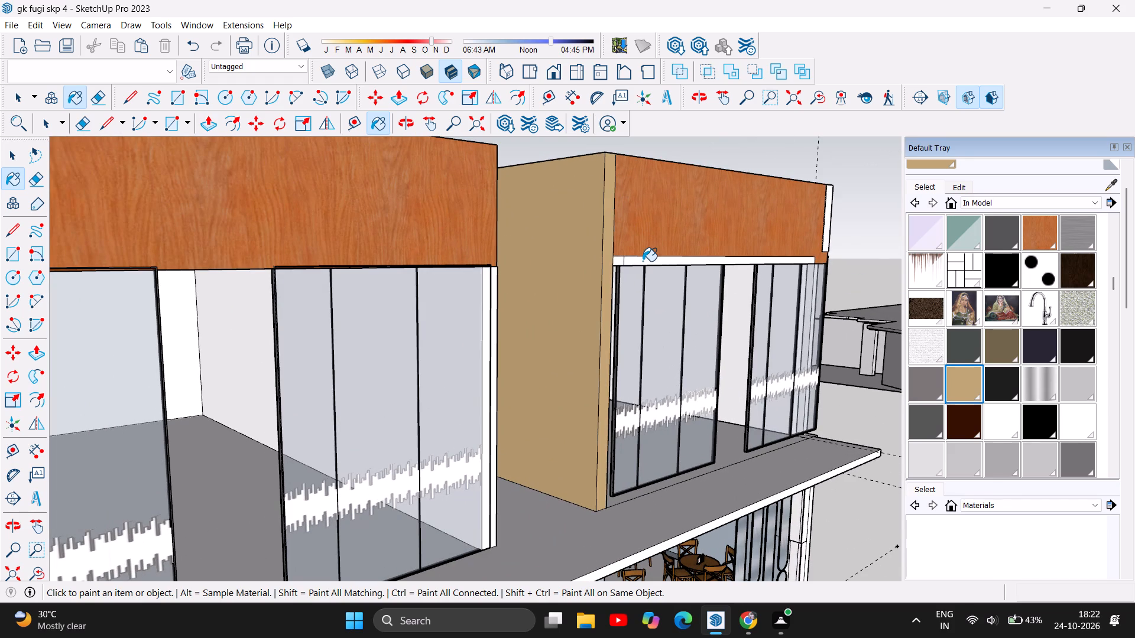
click(643, 261)
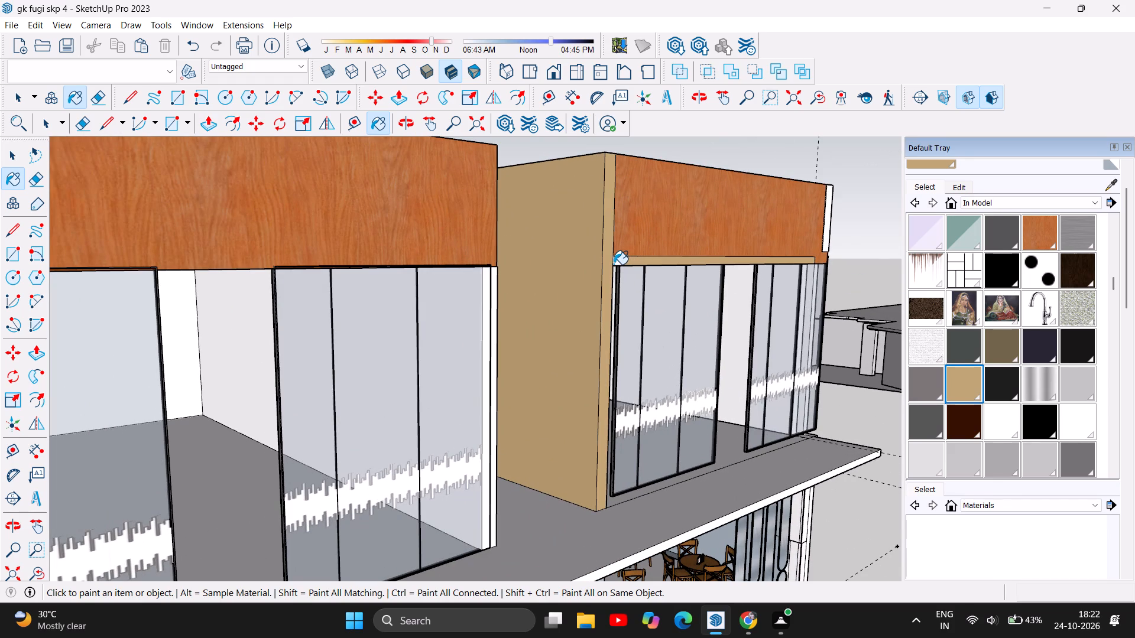
double_click(617, 262)
scroll(628, 249, down, 4)
scroll(828, 224, up, 3)
scroll(825, 227, down, 2)
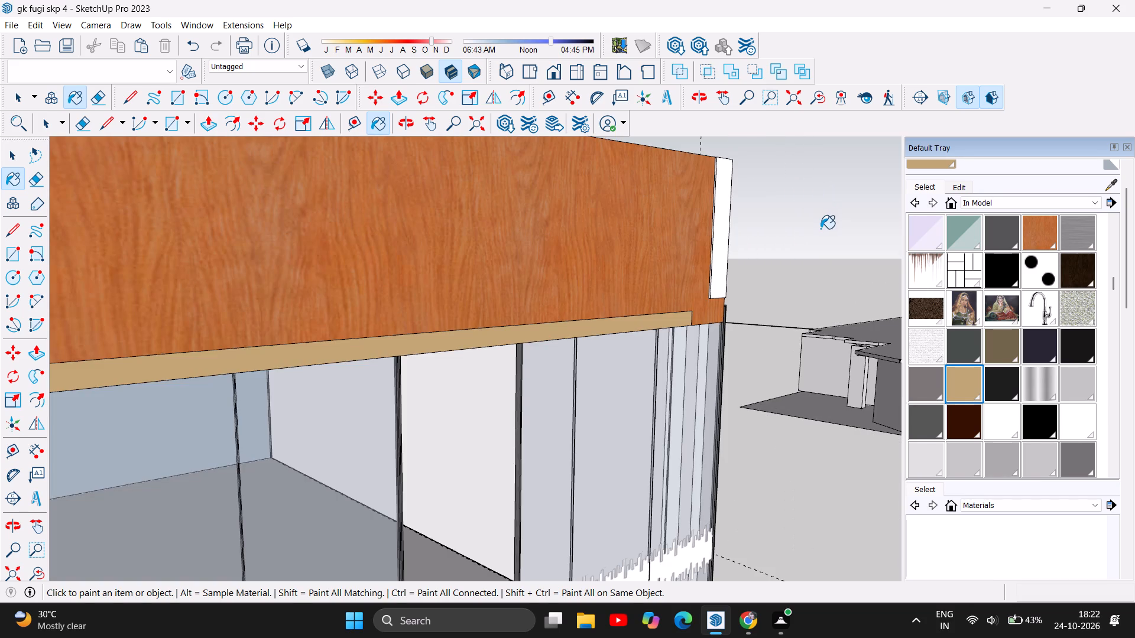
click(723, 250)
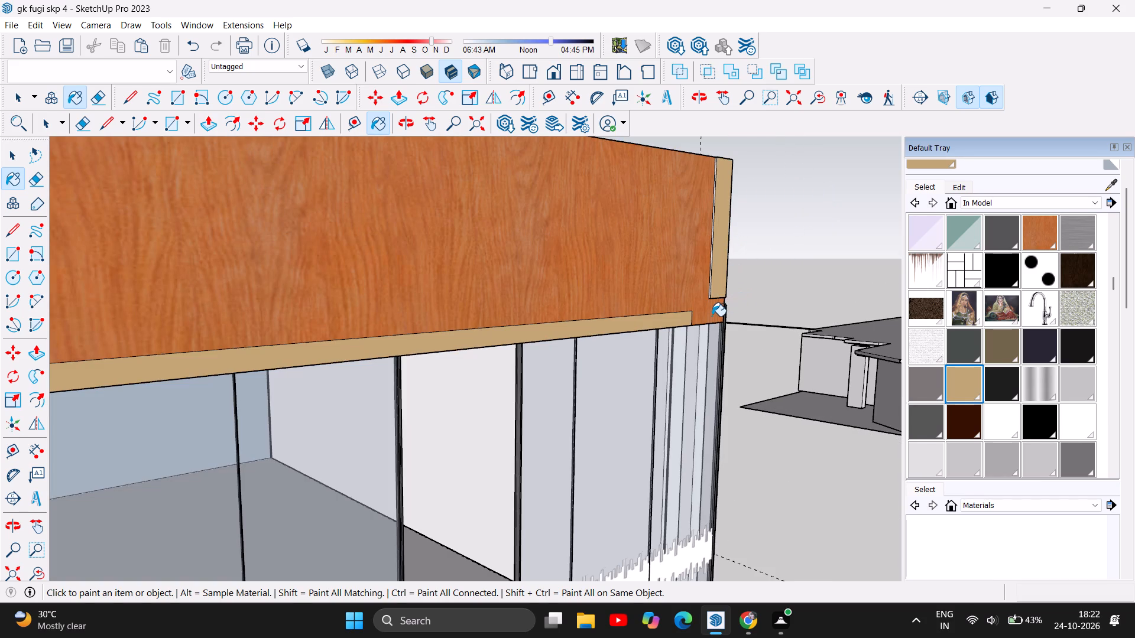
double_click(710, 316)
Repaint the front parapet band and both side parapet bands of the block with the side opening in the tan material.
scroll(756, 262, down, 5)
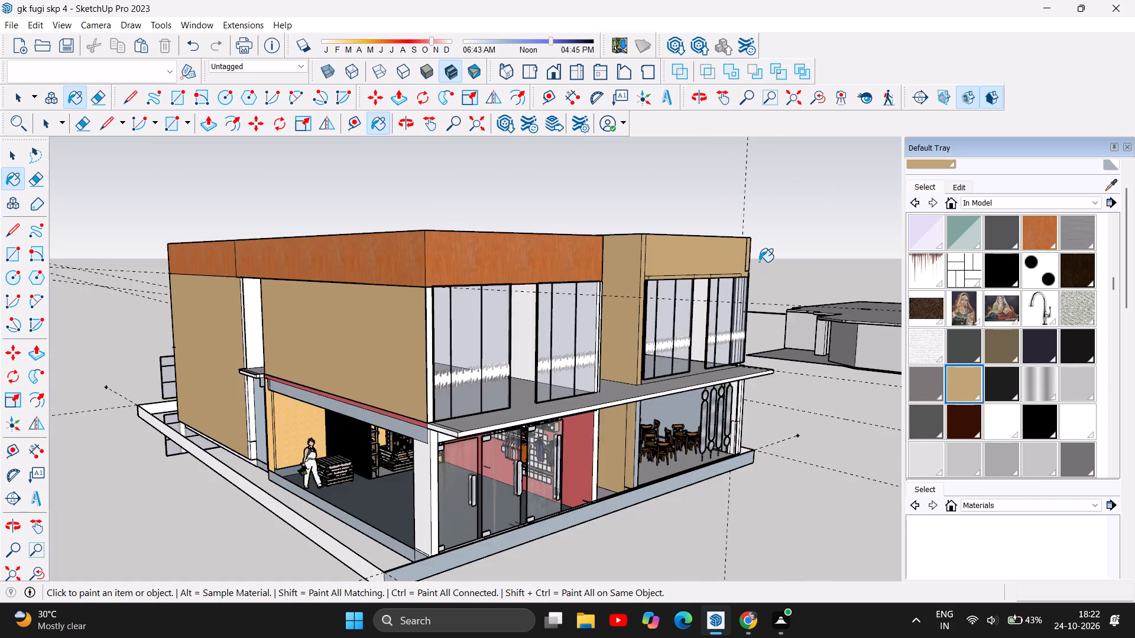
scroll(759, 262, down, 1)
scroll(755, 269, up, 1)
click(493, 264)
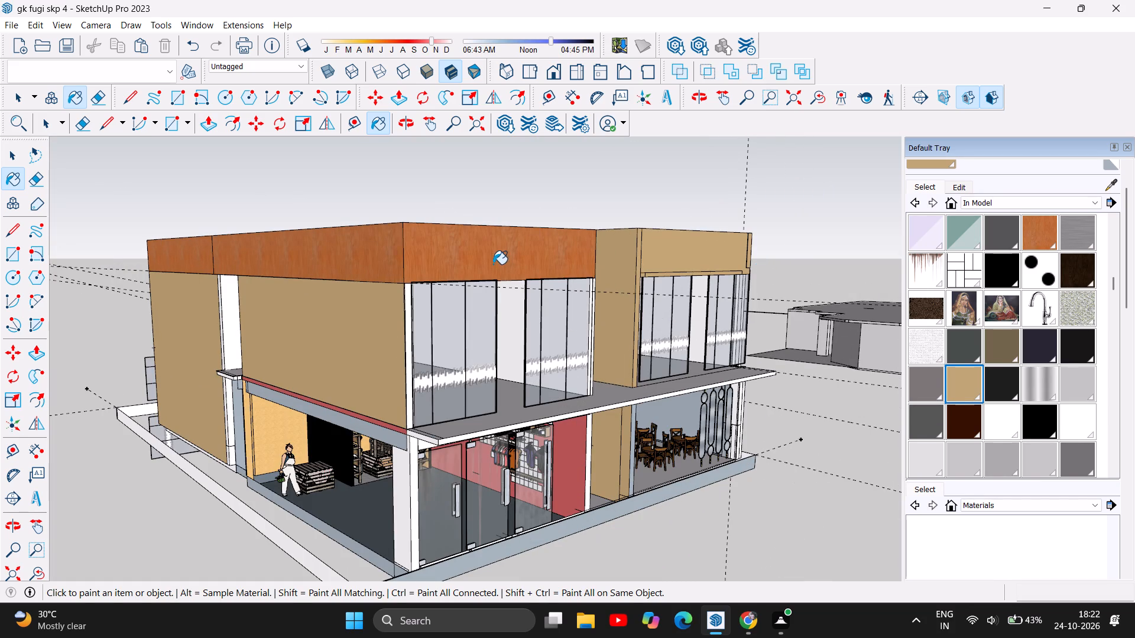
click(367, 255)
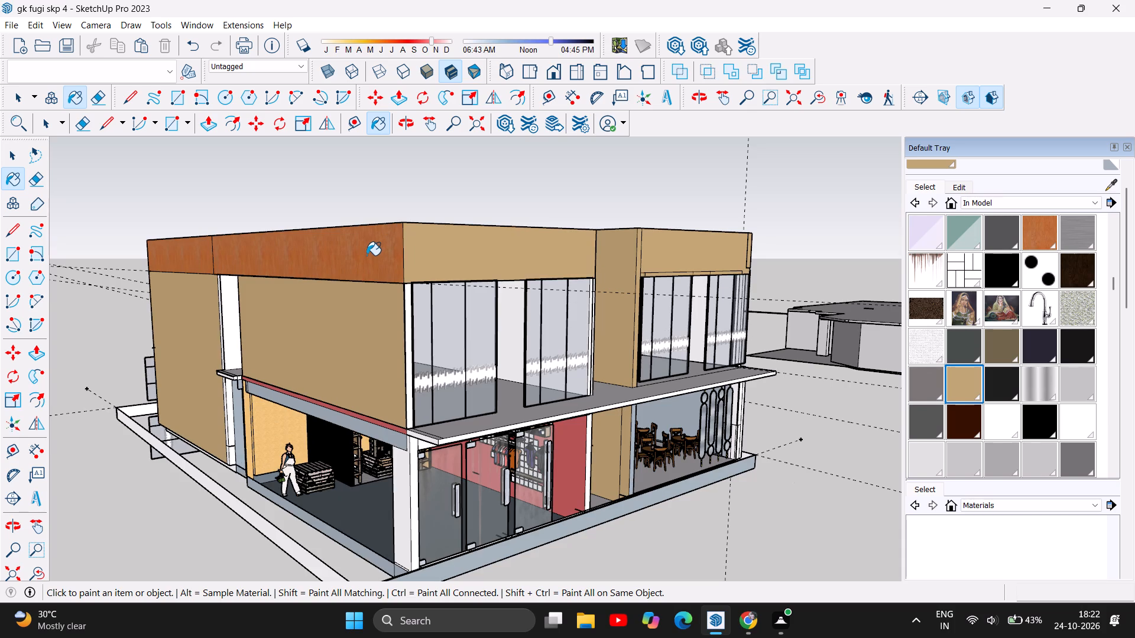
click(203, 261)
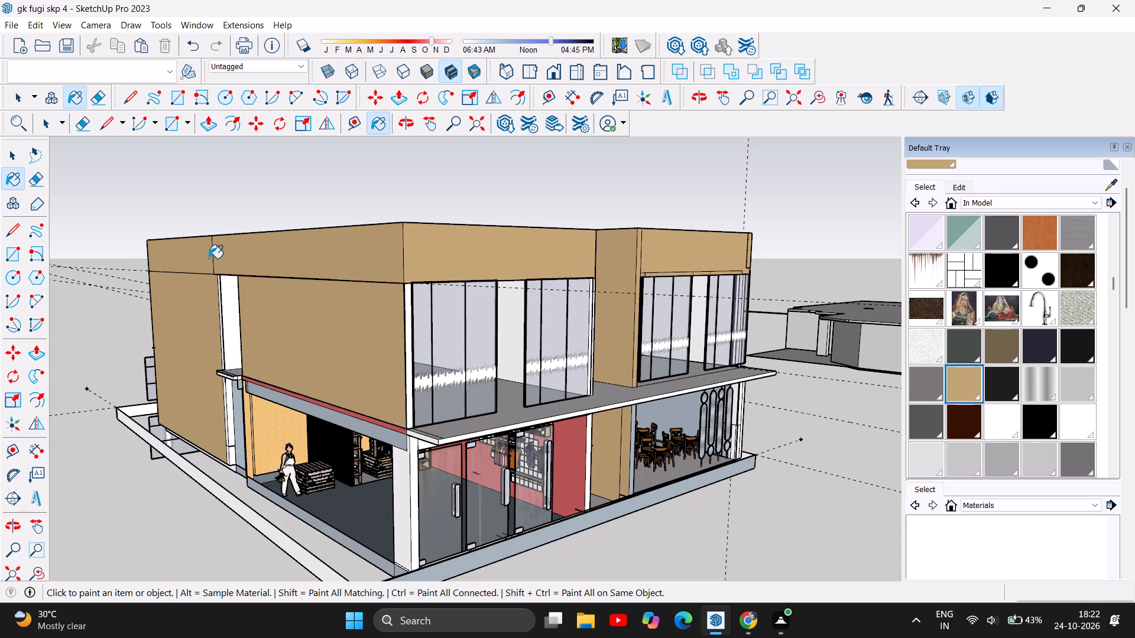
Paint the narrow vertical strip between the two upper side walls in the light grey Color_002 material.
scroll(340, 196, down, 2)
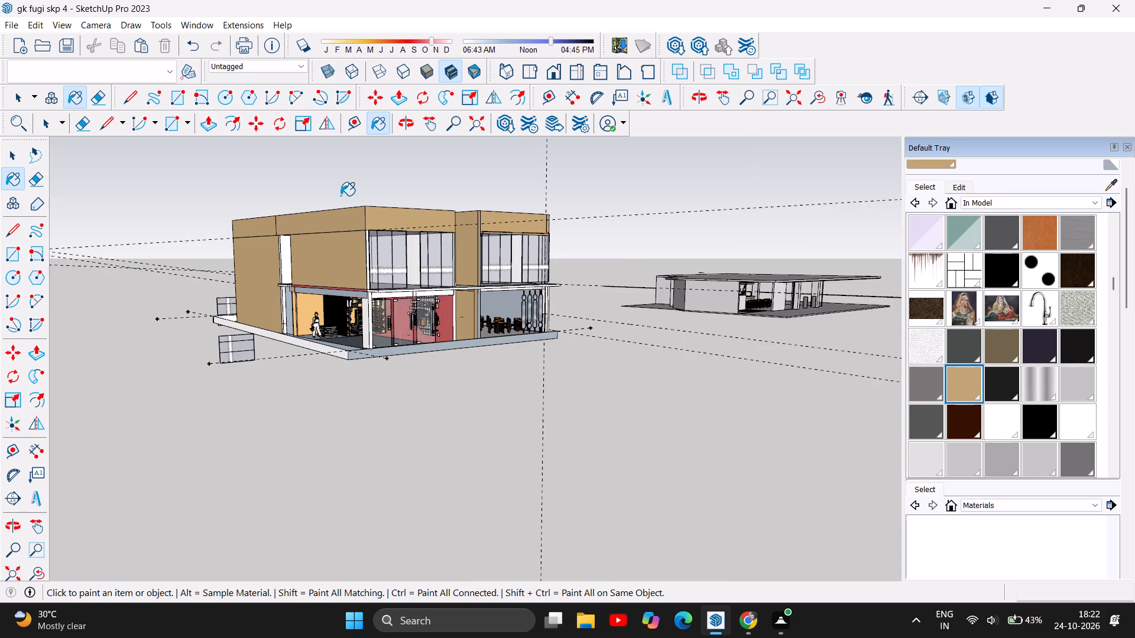
scroll(340, 196, up, 2)
scroll(371, 193, down, 1)
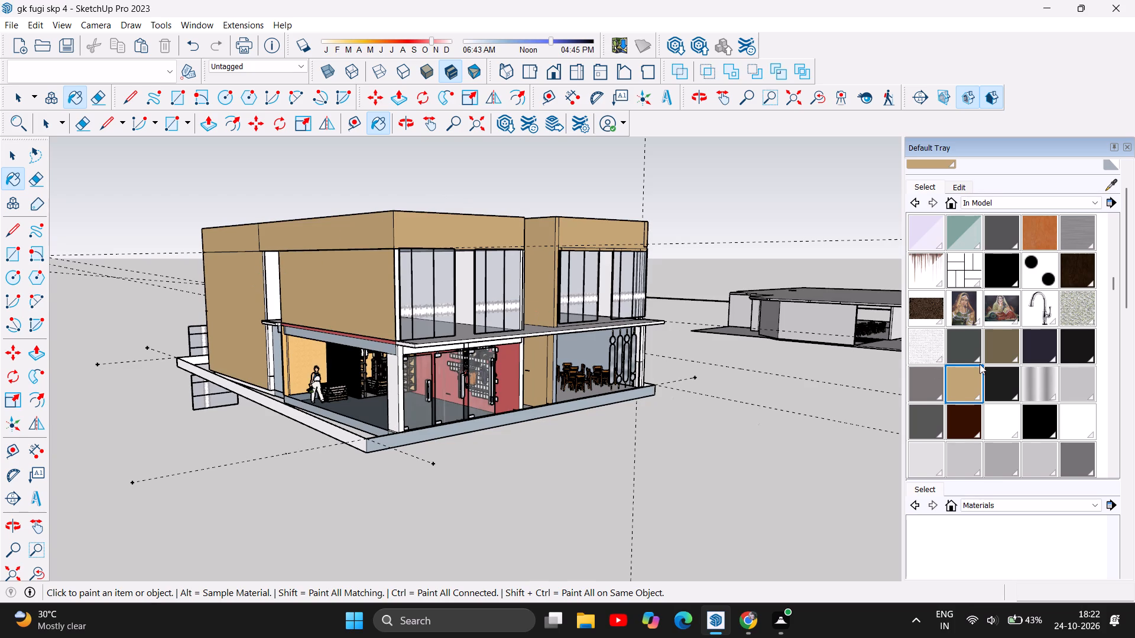
double_click(952, 463)
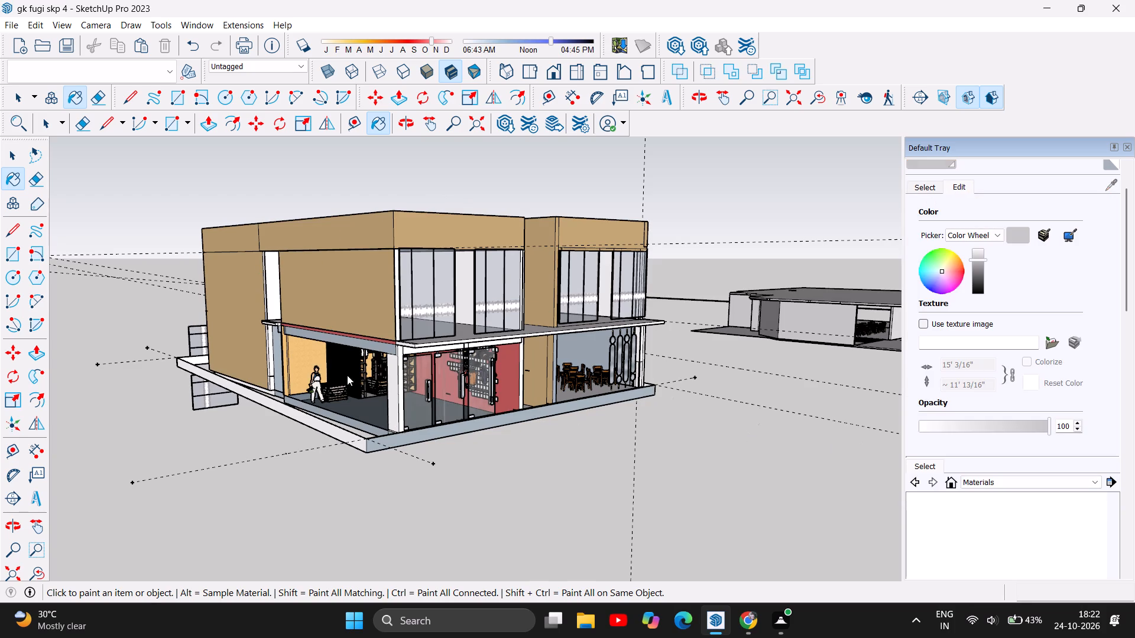
click(273, 292)
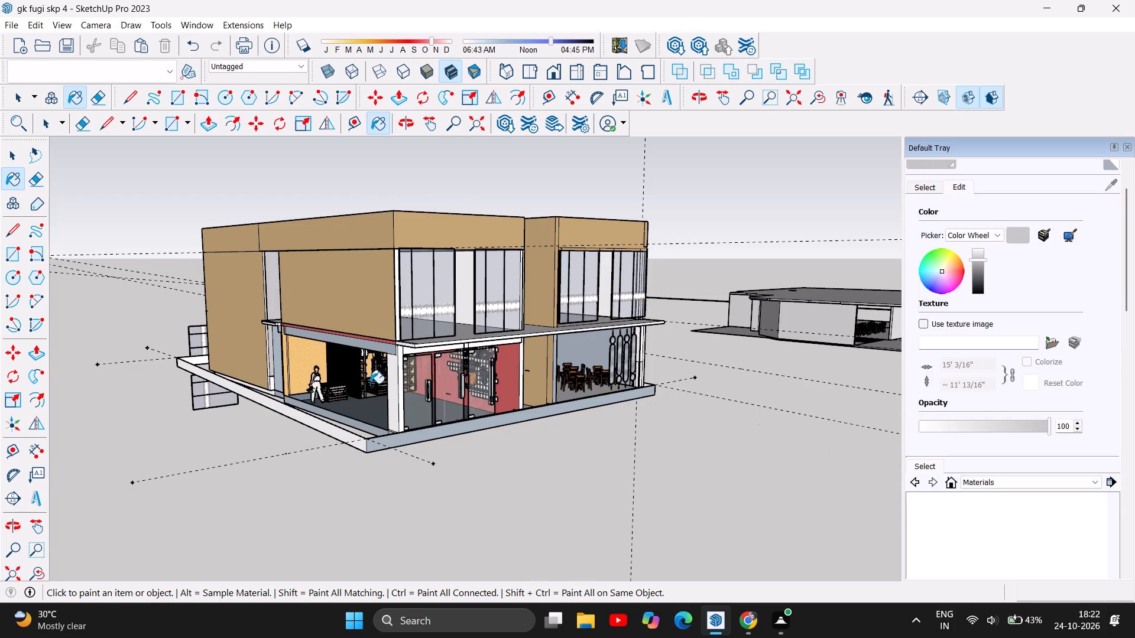
Paint the upper-floor interior side wall behind the glass front with the Wood_Cherry_Original material.
scroll(452, 275, up, 6)
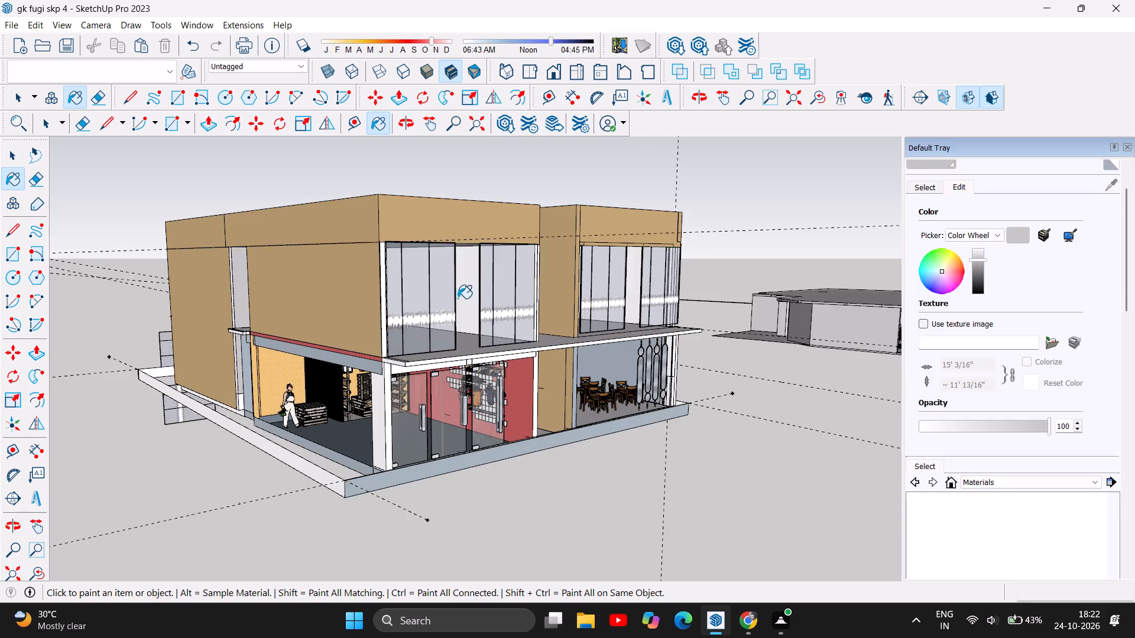
scroll(458, 298, up, 10)
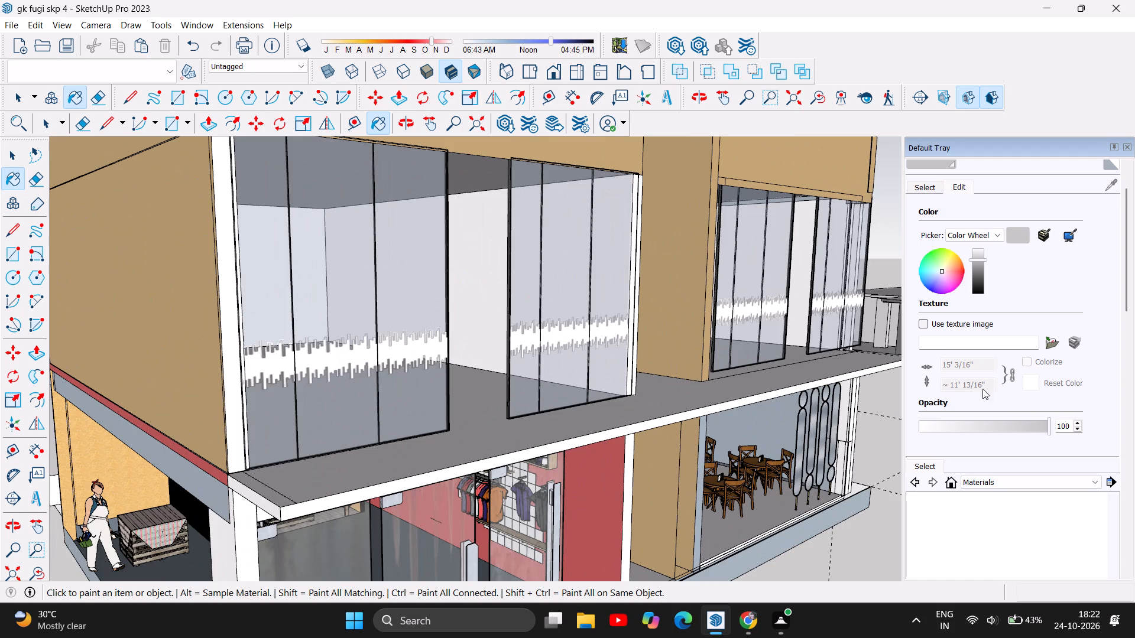
scroll(1009, 399, down, 2)
scroll(1009, 399, up, 5)
scroll(958, 208, up, 7)
click(927, 248)
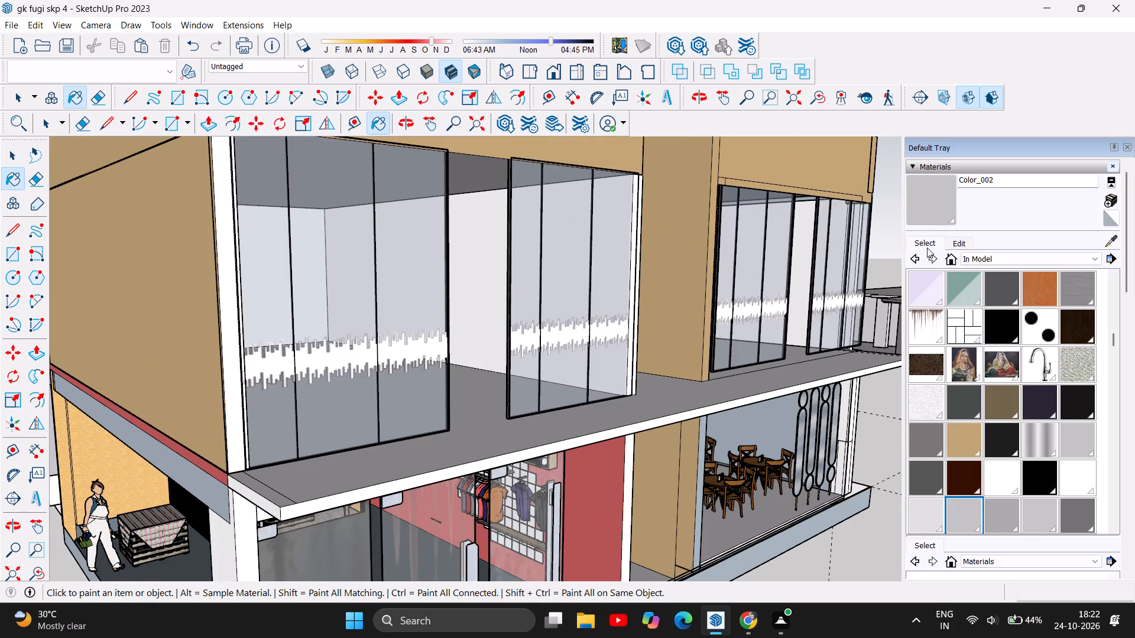
click(1027, 289)
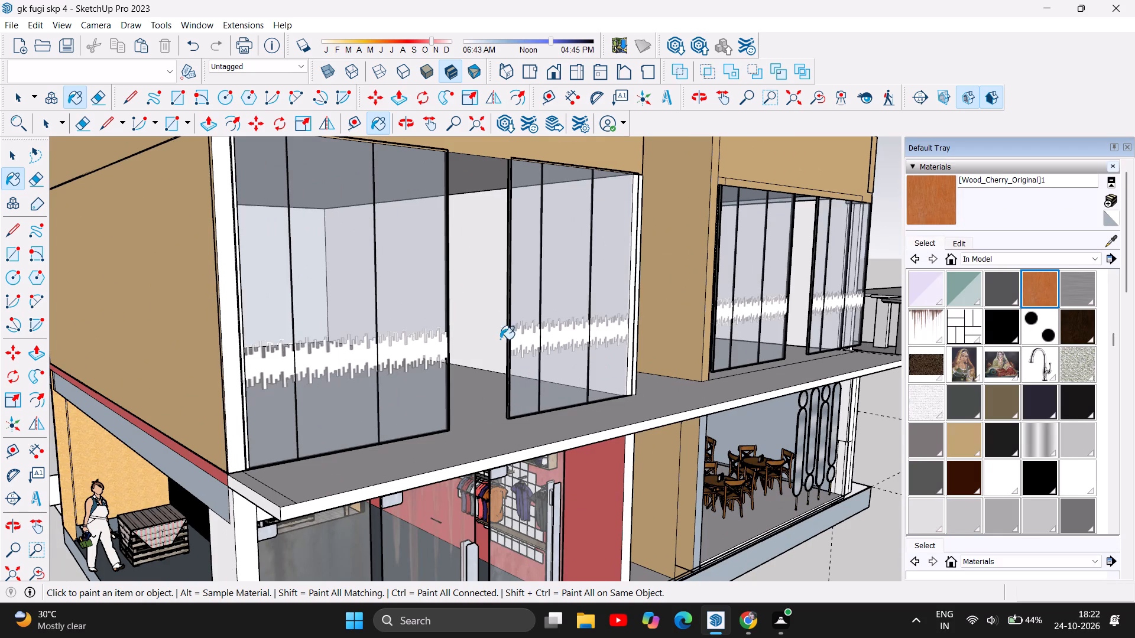
click(476, 290)
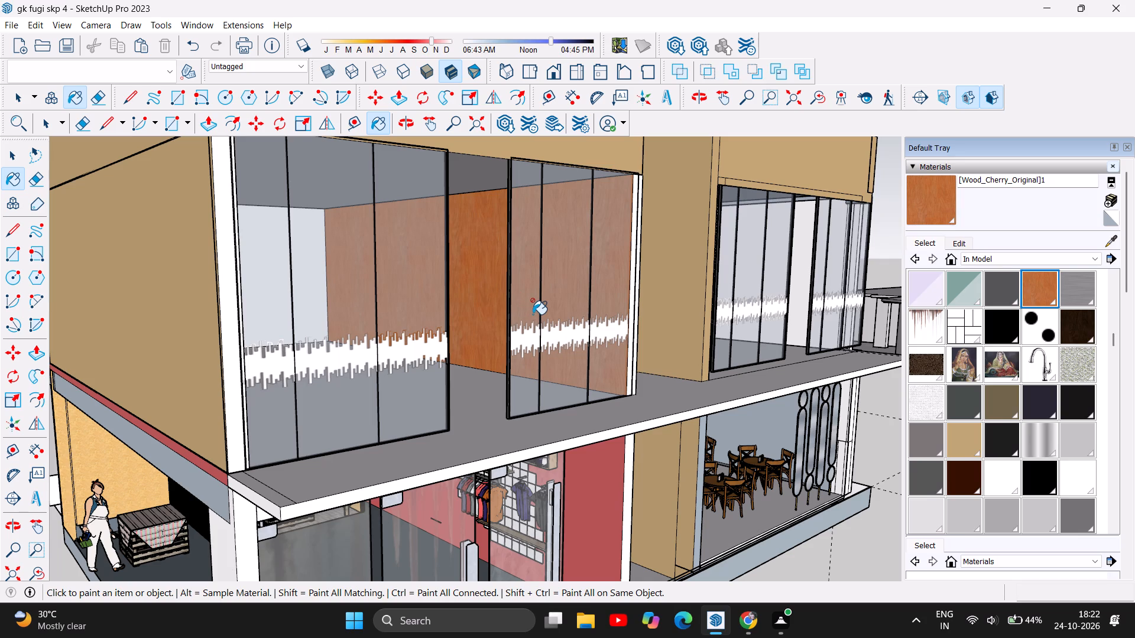
Pick the tan Chris_Skin material and examine the upper-floor interior wall up close and the whole building from a distance.
click(961, 437)
scroll(465, 313, up, 6)
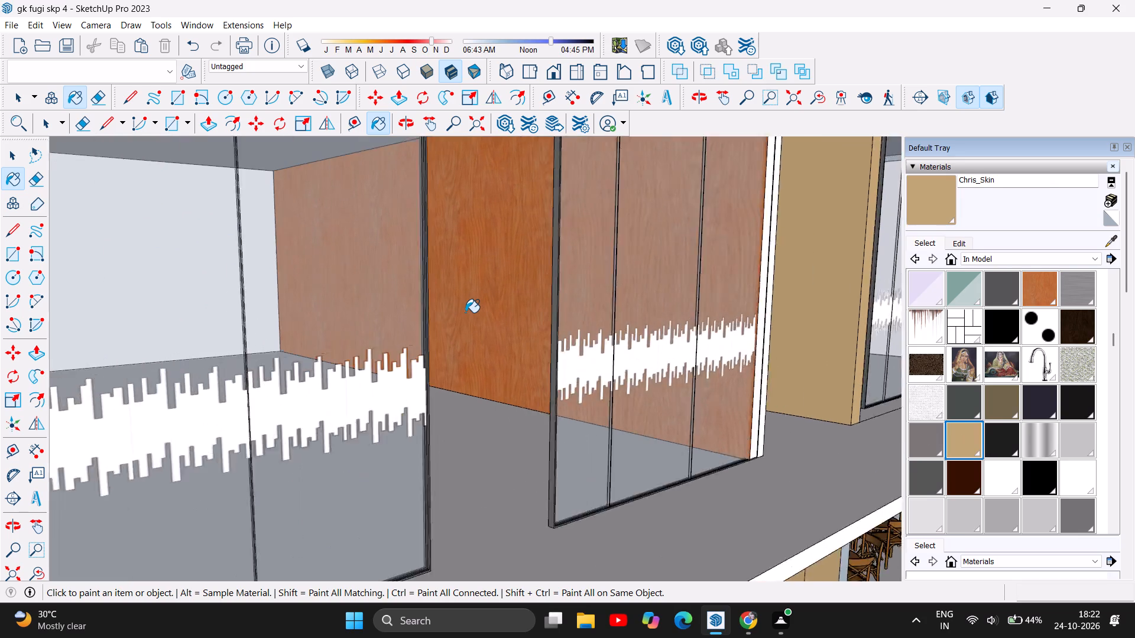
scroll(187, 273, up, 7)
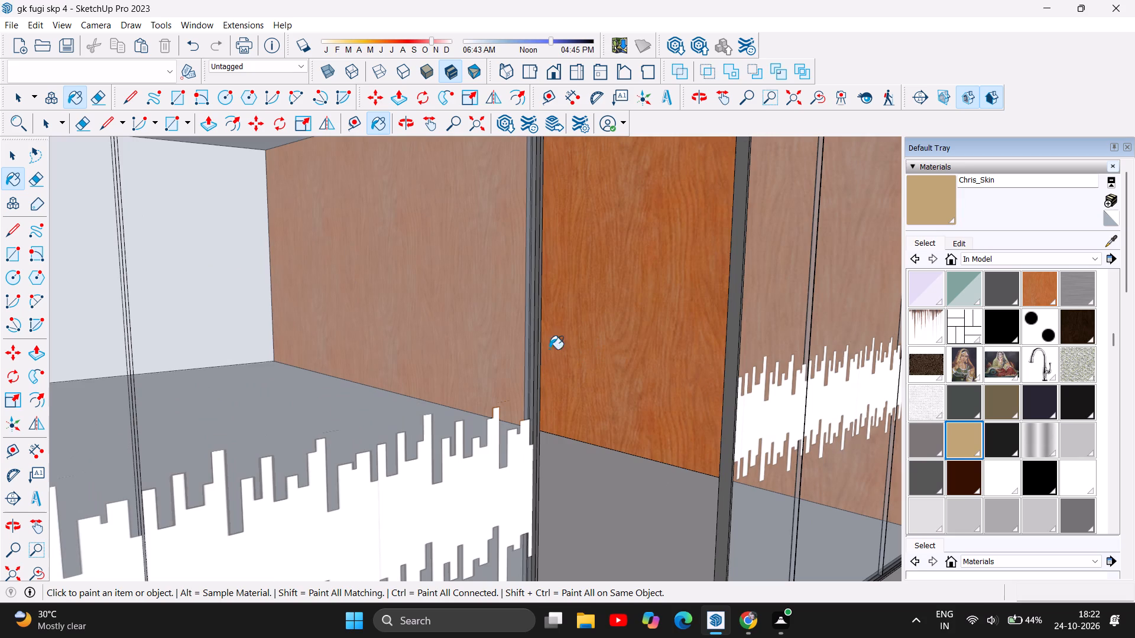
scroll(242, 364, down, 6)
scroll(82, 388, down, 5)
scroll(275, 315, down, 6)
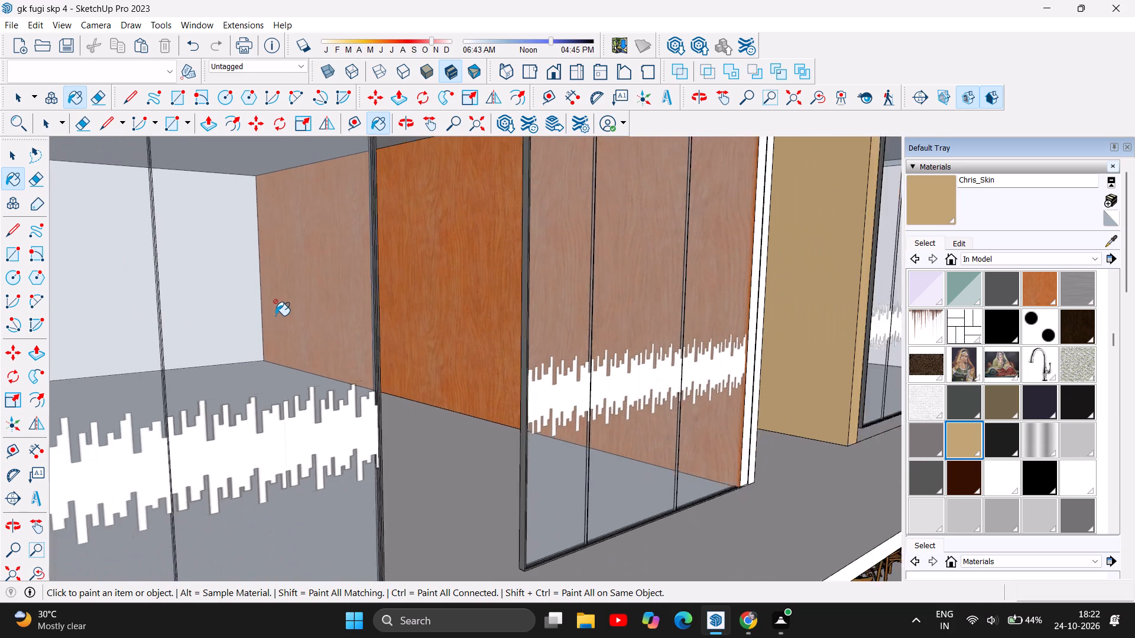
scroll(285, 313, down, 16)
scroll(284, 310, down, 14)
scroll(284, 310, down, 20)
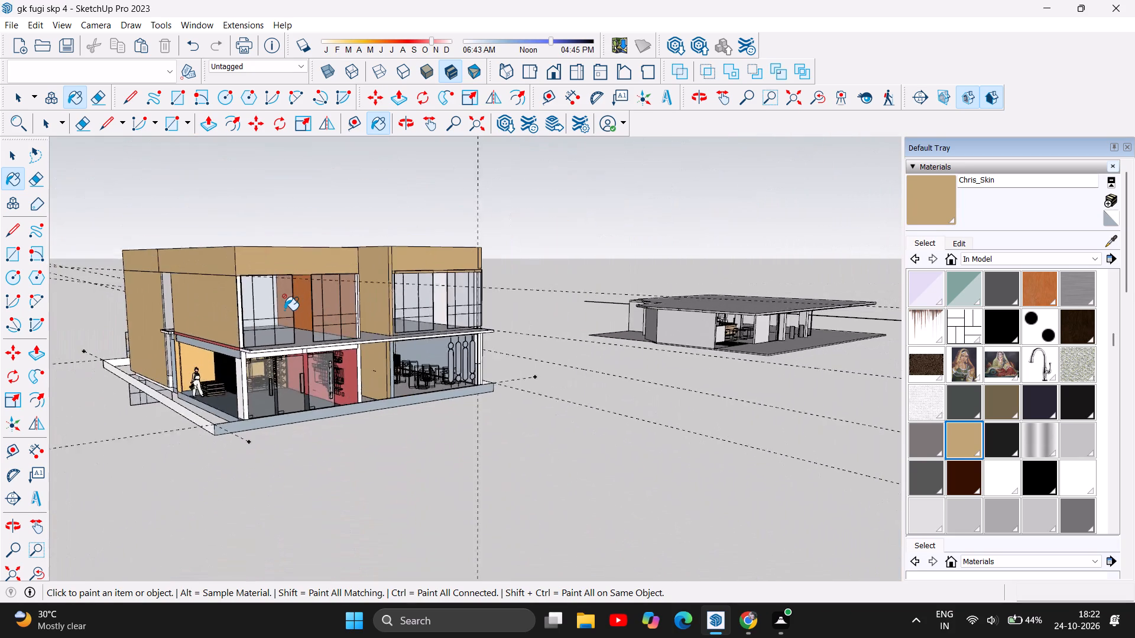
scroll(284, 310, down, 2)
scroll(284, 310, up, 6)
scroll(284, 310, down, 12)
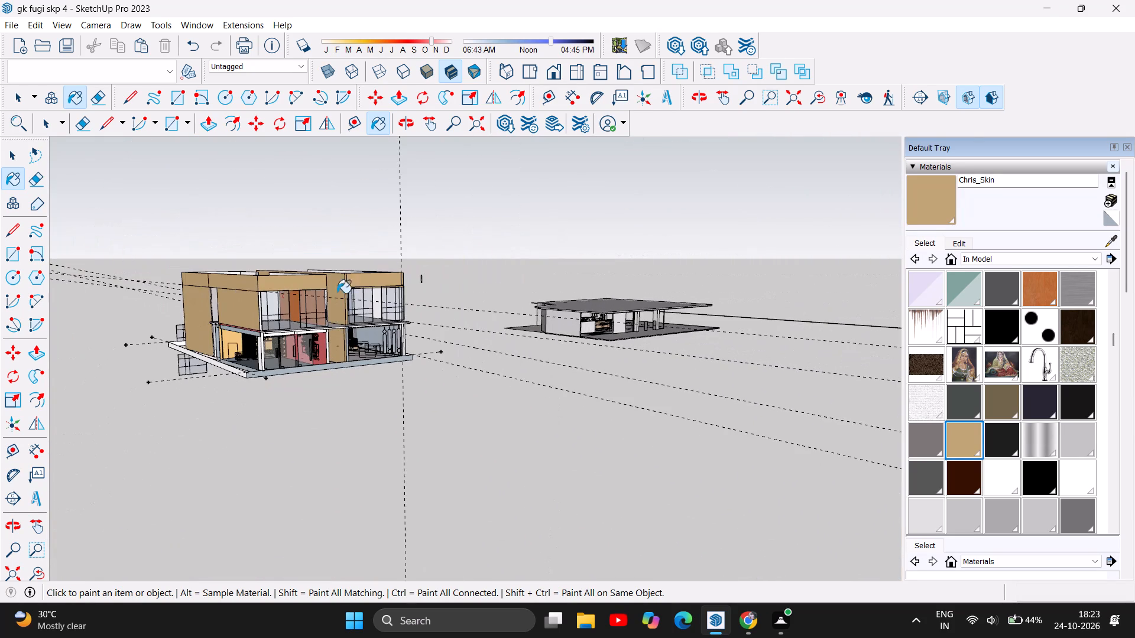
Paint the parapet band and the upper and lower wall panels on the café block's outer side with the tan Chris_Skin material.
click(406, 125)
drag(462, 263, 384, 276)
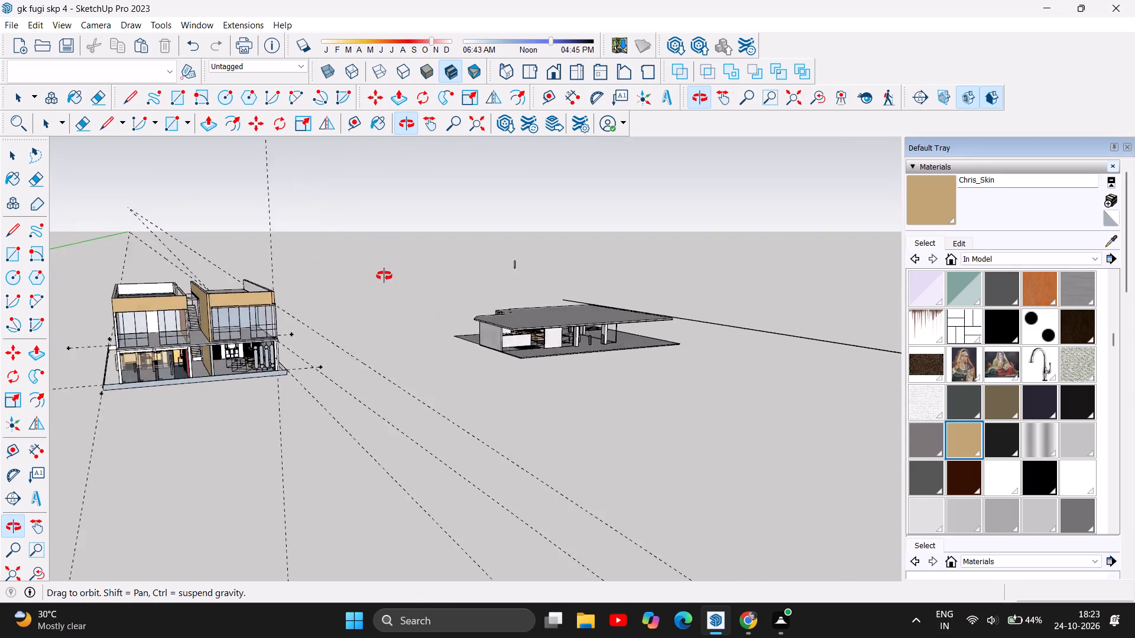
drag(384, 276, 179, 298)
scroll(147, 311, up, 5)
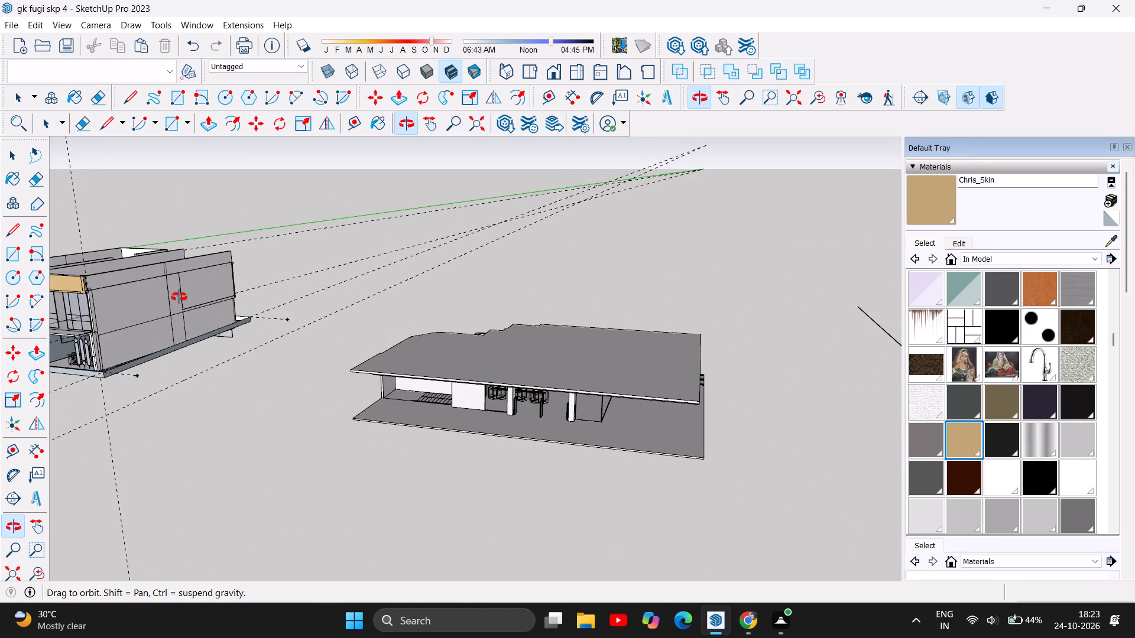
click(913, 204)
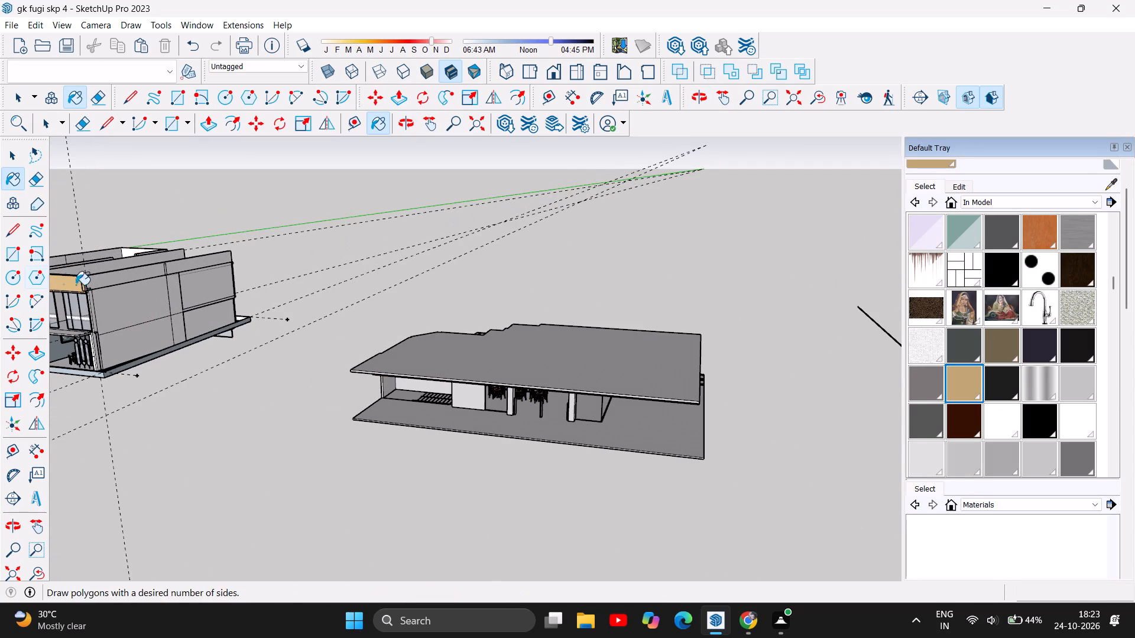
click(118, 305)
click(202, 289)
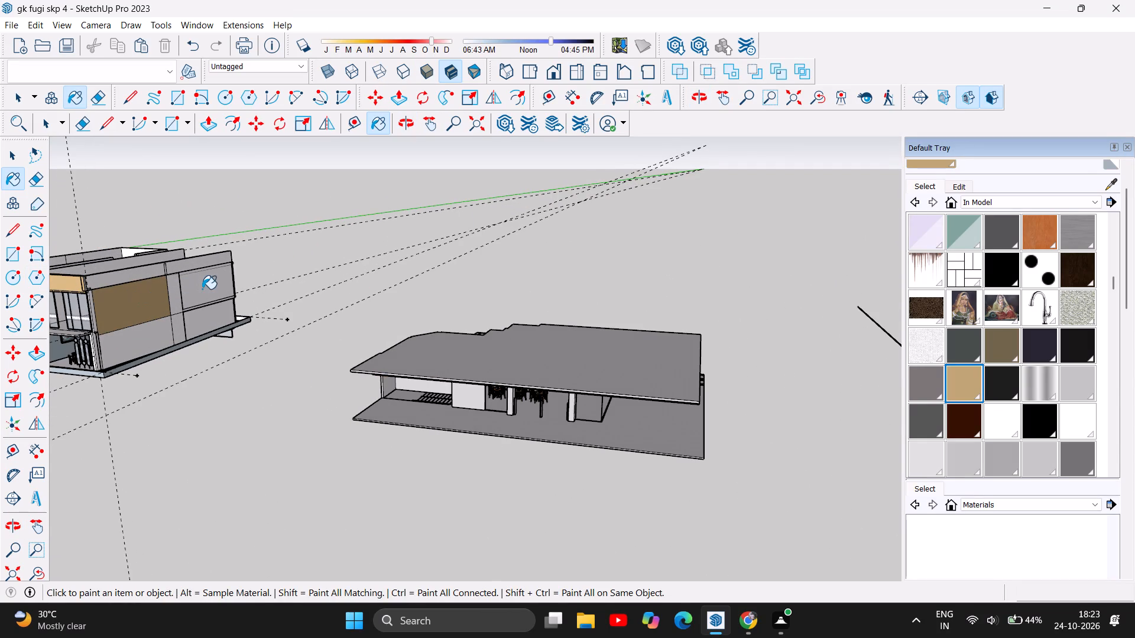
click(176, 295)
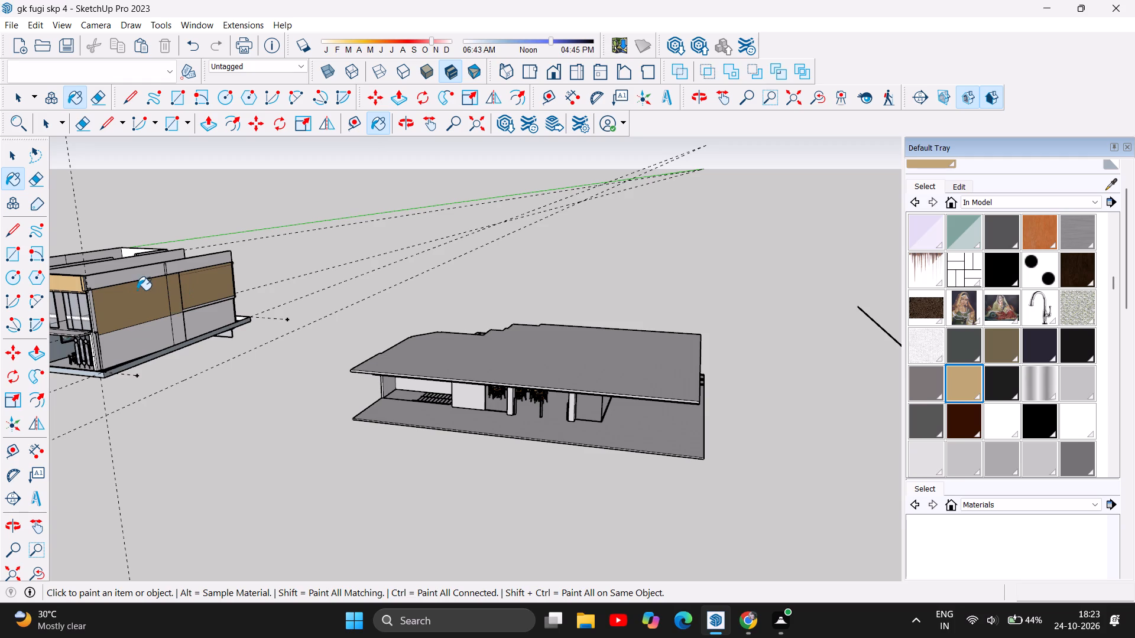
click(138, 276)
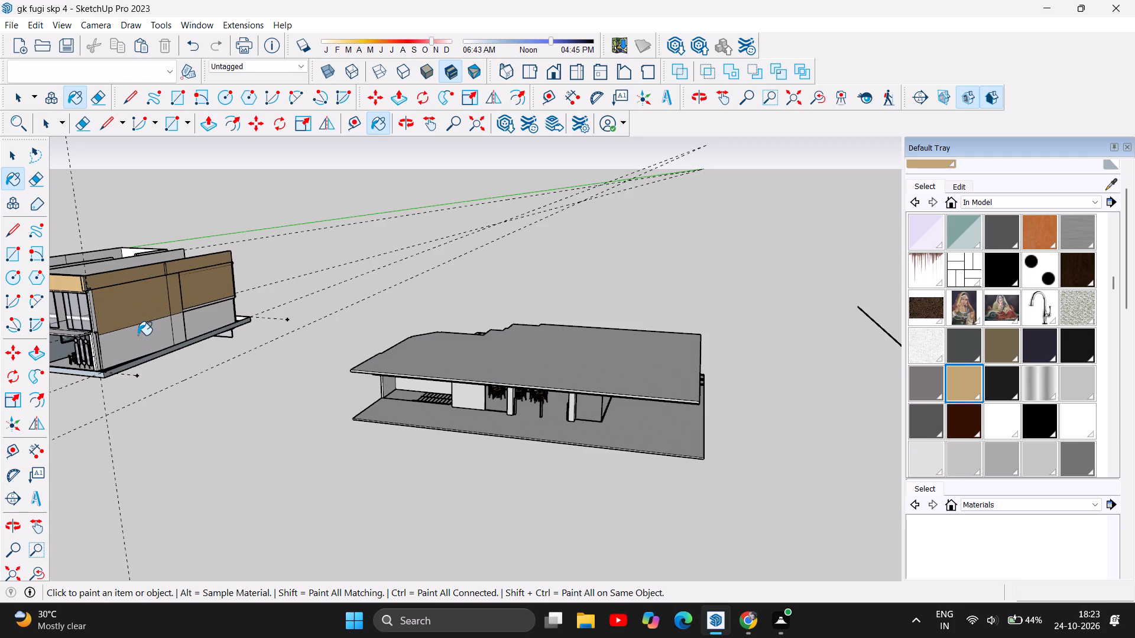
click(138, 335)
click(205, 327)
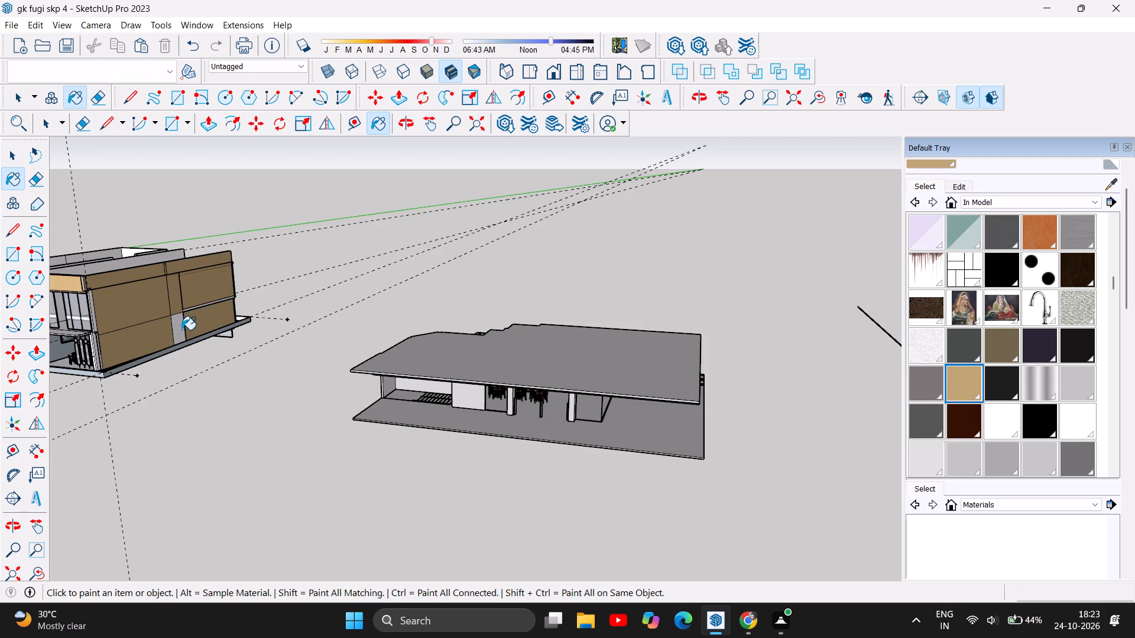
click(177, 331)
click(209, 307)
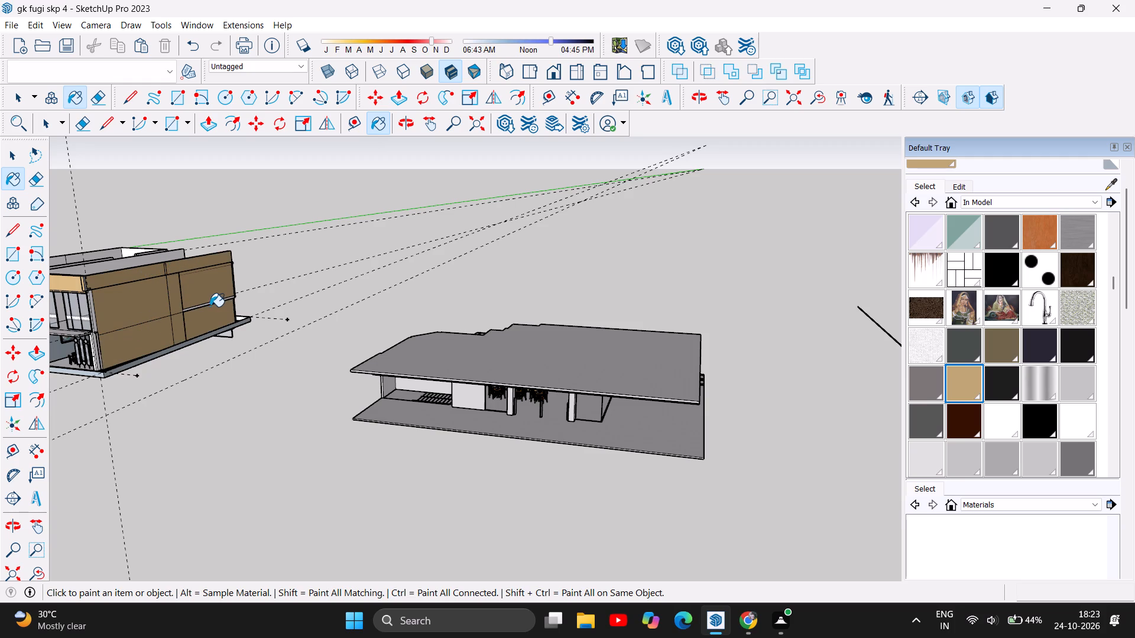
Paint the narrow horizontal ledge between the upper and lower panels of the same side wall in the tan material.
scroll(193, 310, up, 16)
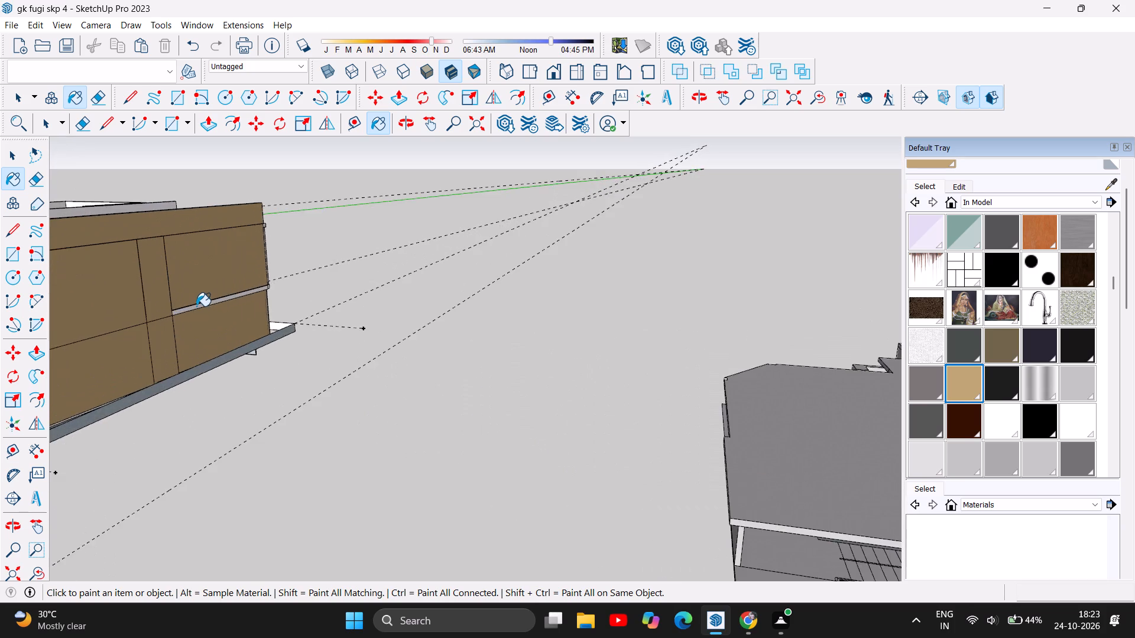
scroll(194, 307, up, 12)
click(176, 314)
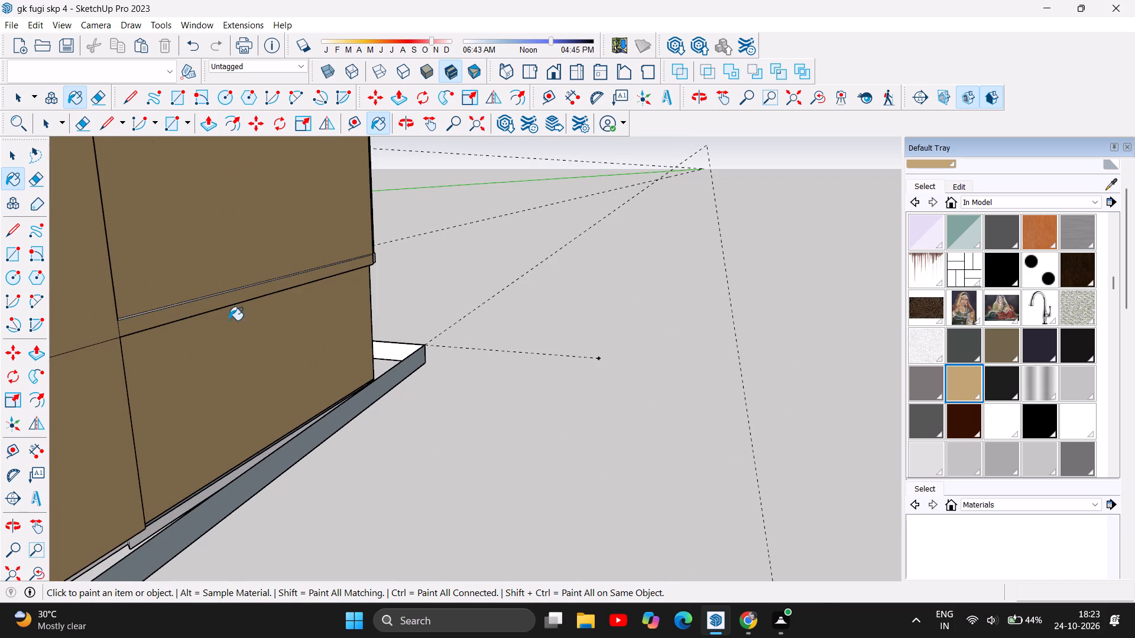
Examine the painted building from all around, including the open back, both side walls, the roof and the glass front.
scroll(317, 352, down, 20)
scroll(361, 350, down, 7)
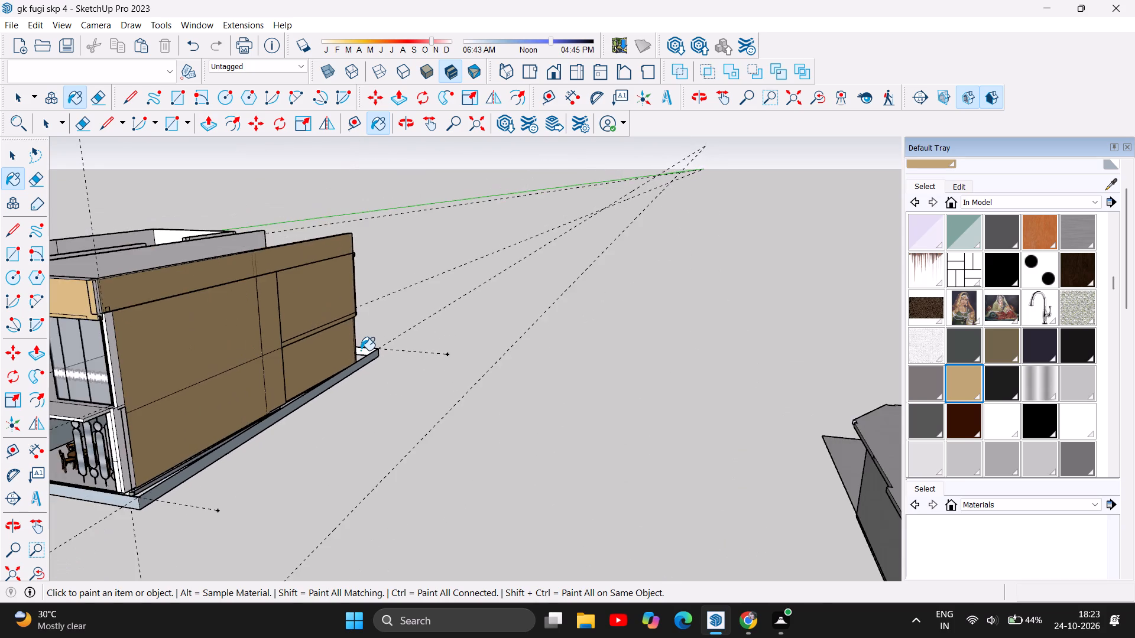
scroll(361, 350, down, 7)
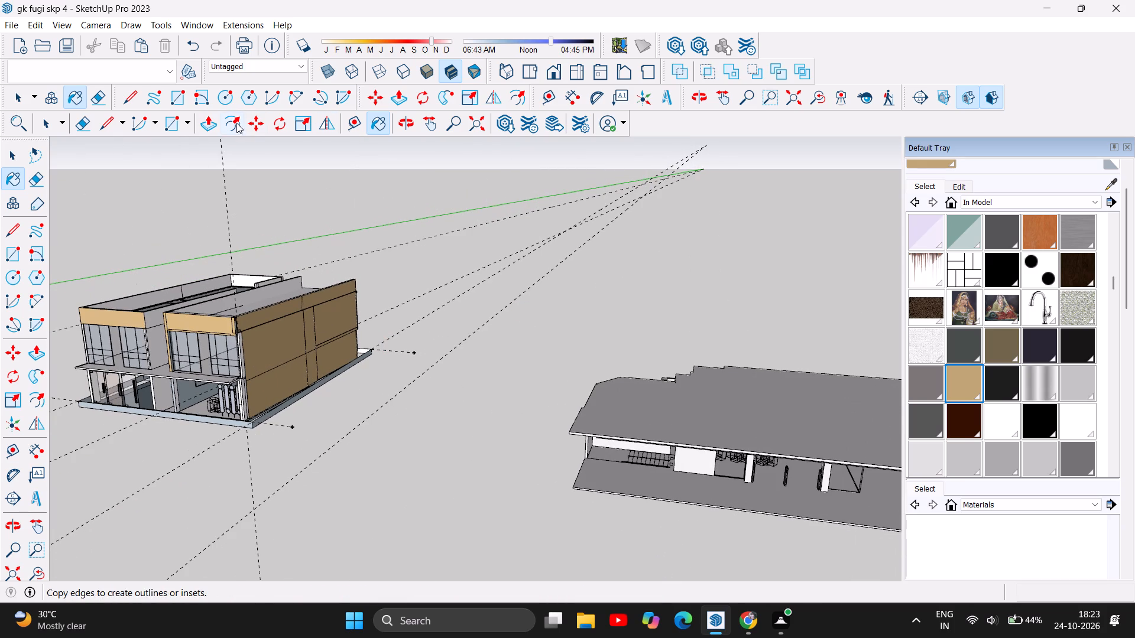
click(411, 122)
drag(232, 283, 404, 245)
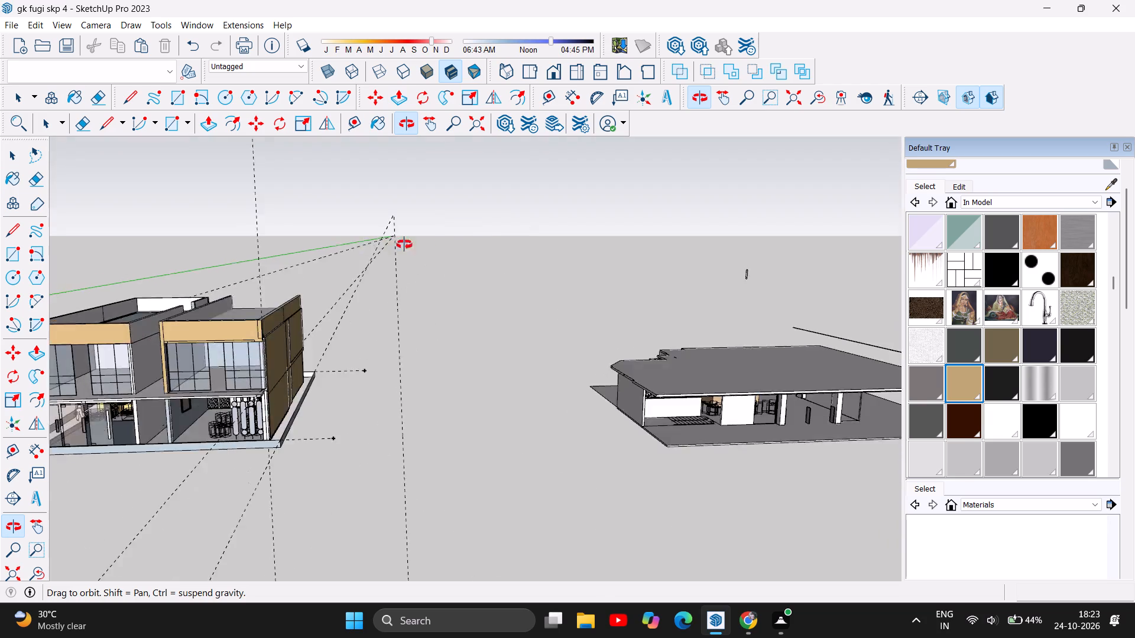
drag(404, 245, 575, 214)
drag(279, 366, 584, 347)
click(586, 346)
drag(190, 388, 460, 392)
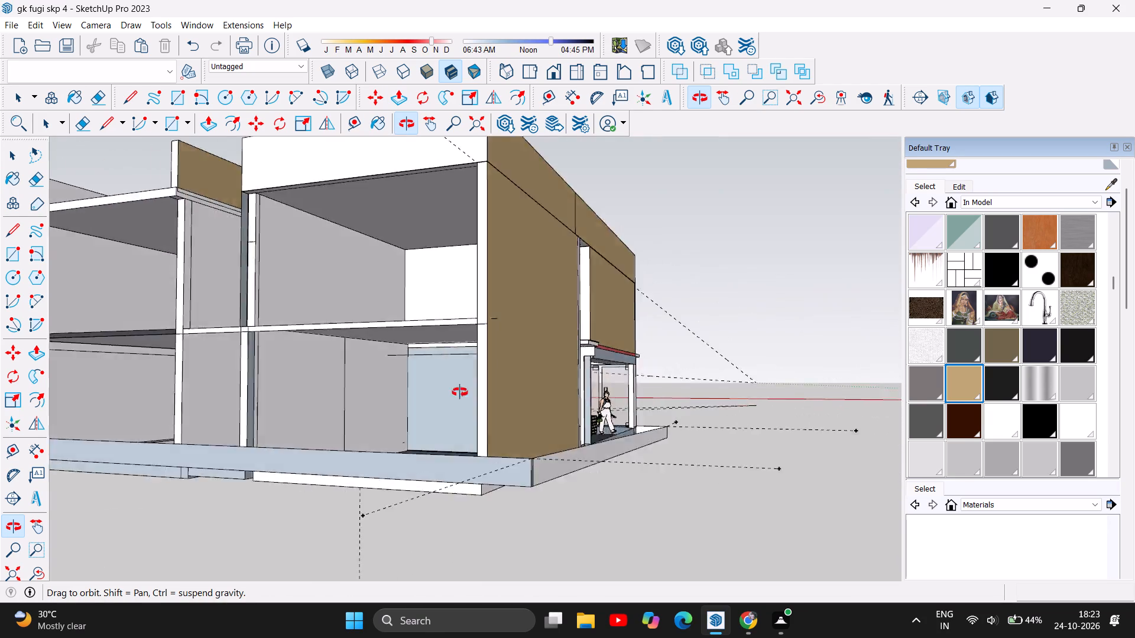
drag(460, 392, 478, 389)
click(479, 389)
drag(322, 402, 393, 450)
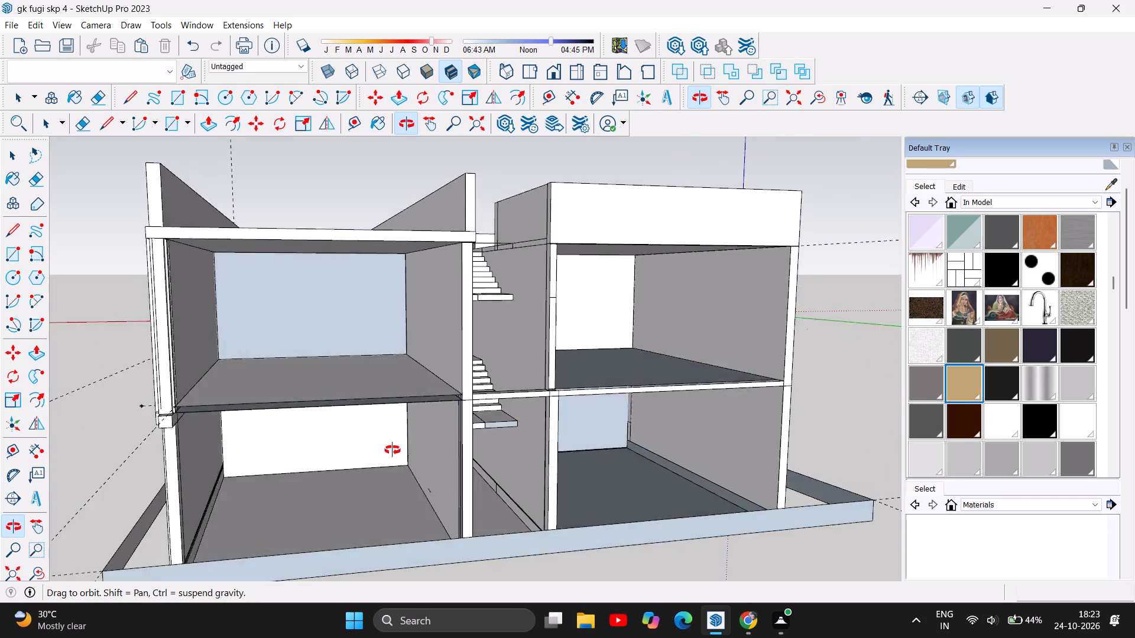
drag(393, 450, 62, 434)
drag(446, 426, 180, 398)
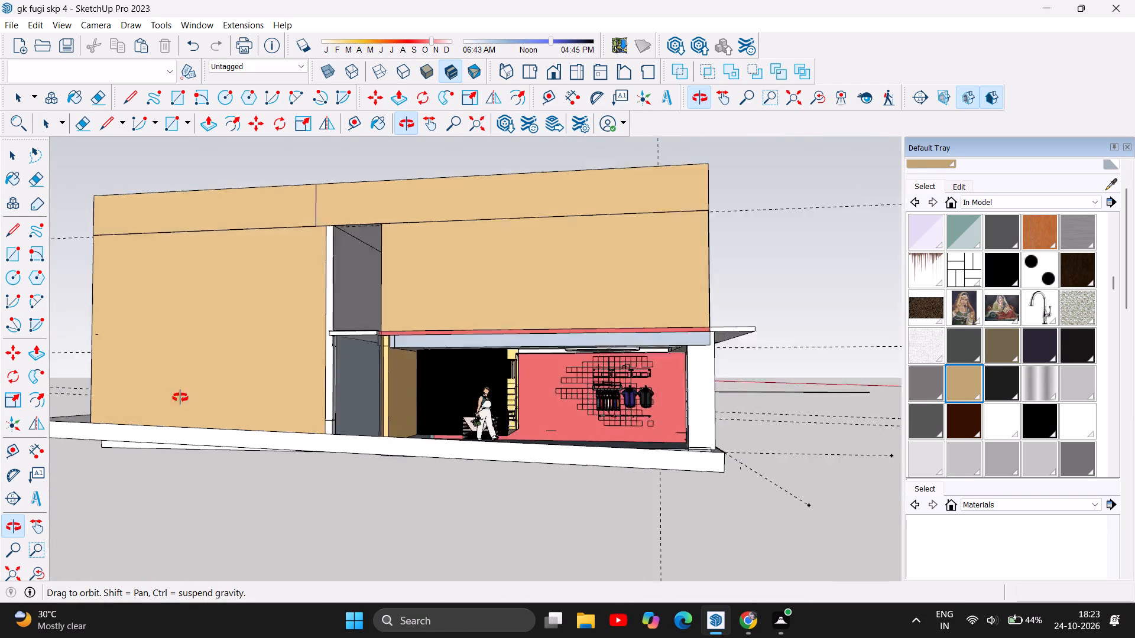
drag(180, 398, 131, 399)
drag(696, 403, 527, 412)
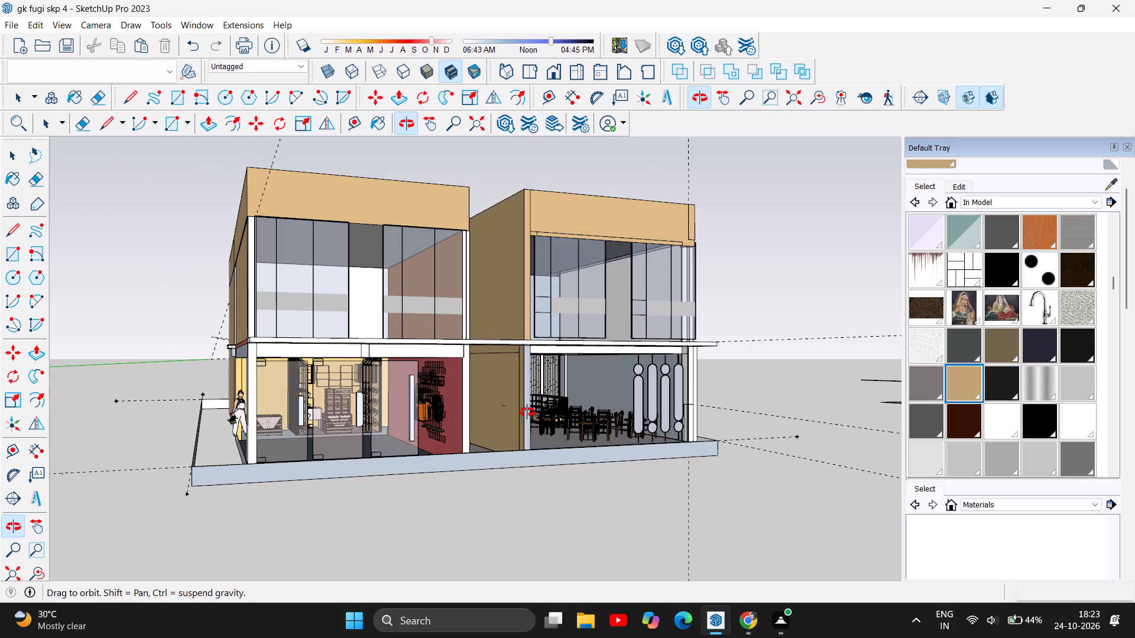
scroll(491, 331, down, 4)
drag(370, 374, 378, 443)
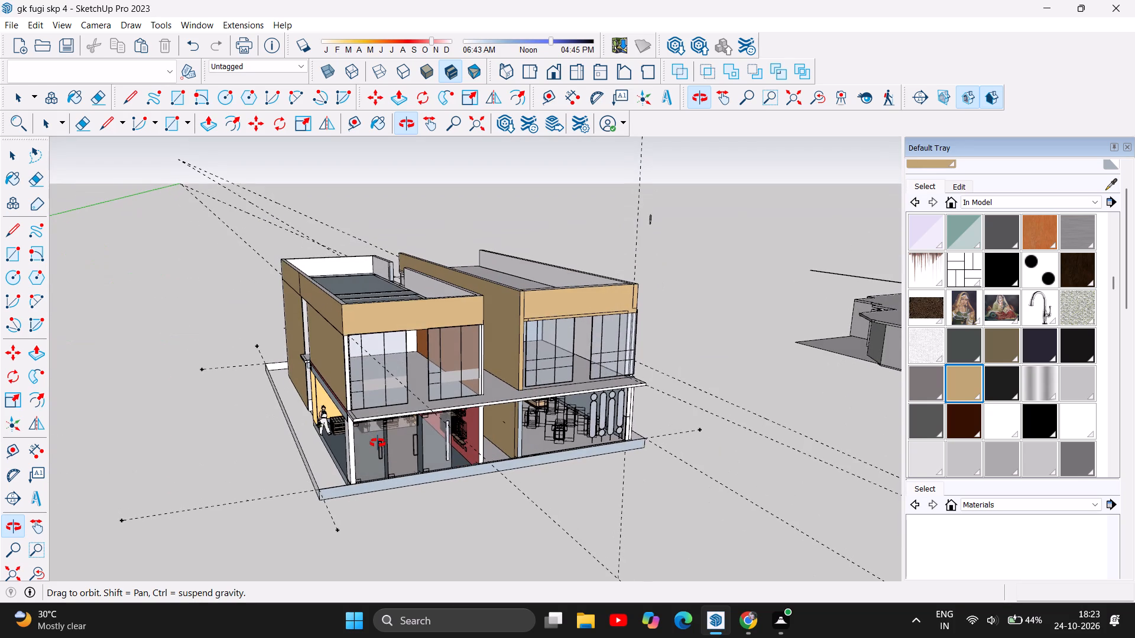
drag(378, 443, 379, 443)
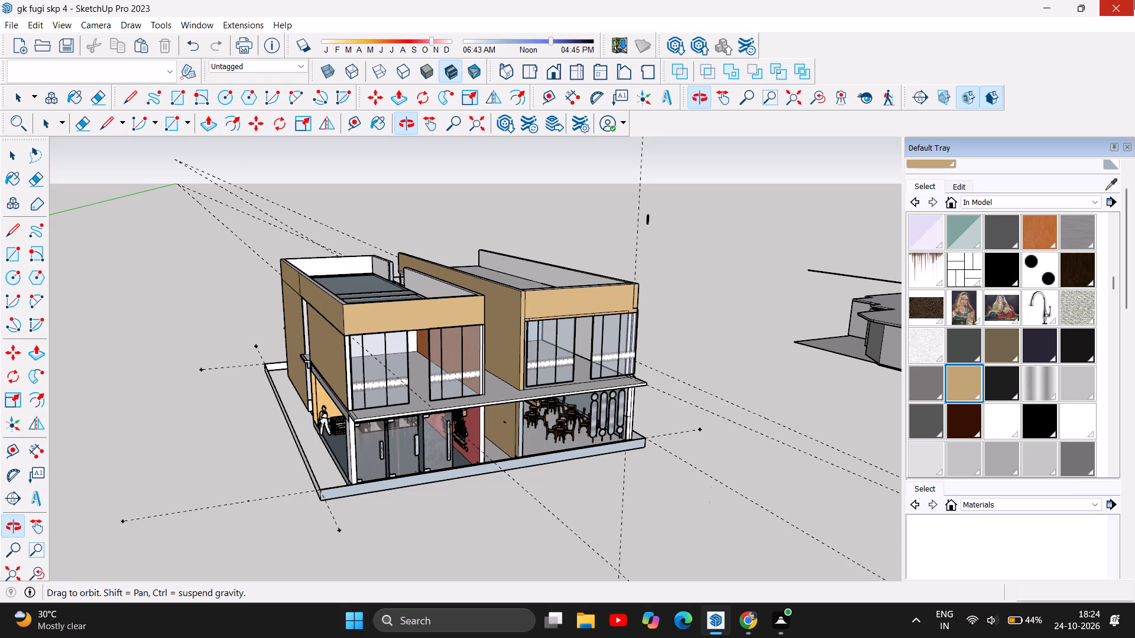
right_drag(1134, 0, 1134, 61)
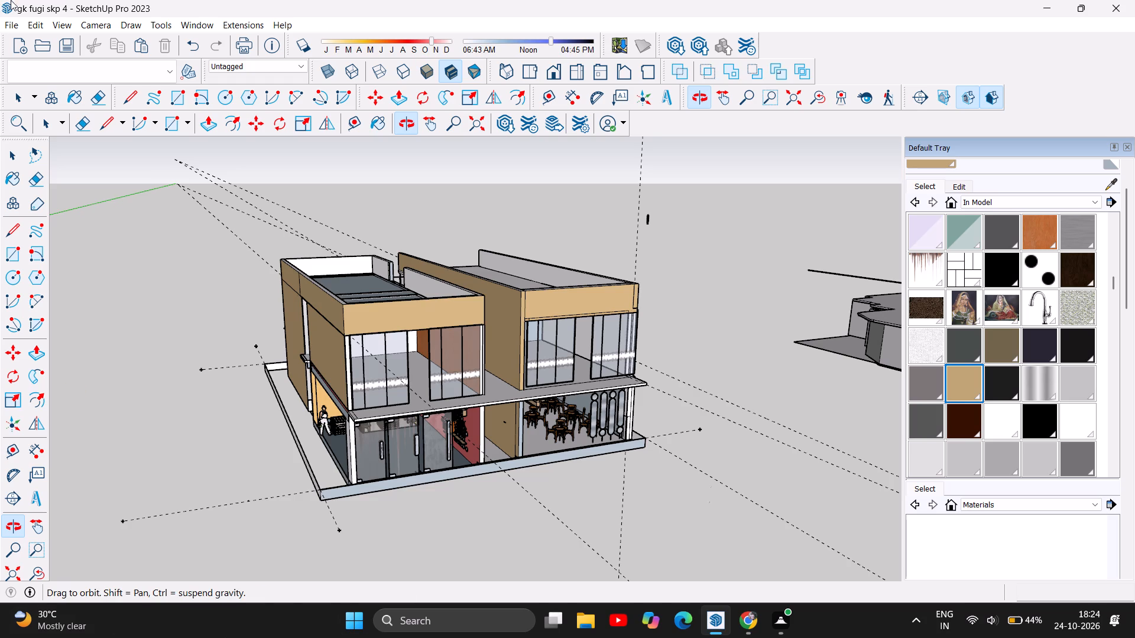
scroll(270, 390, down, 7)
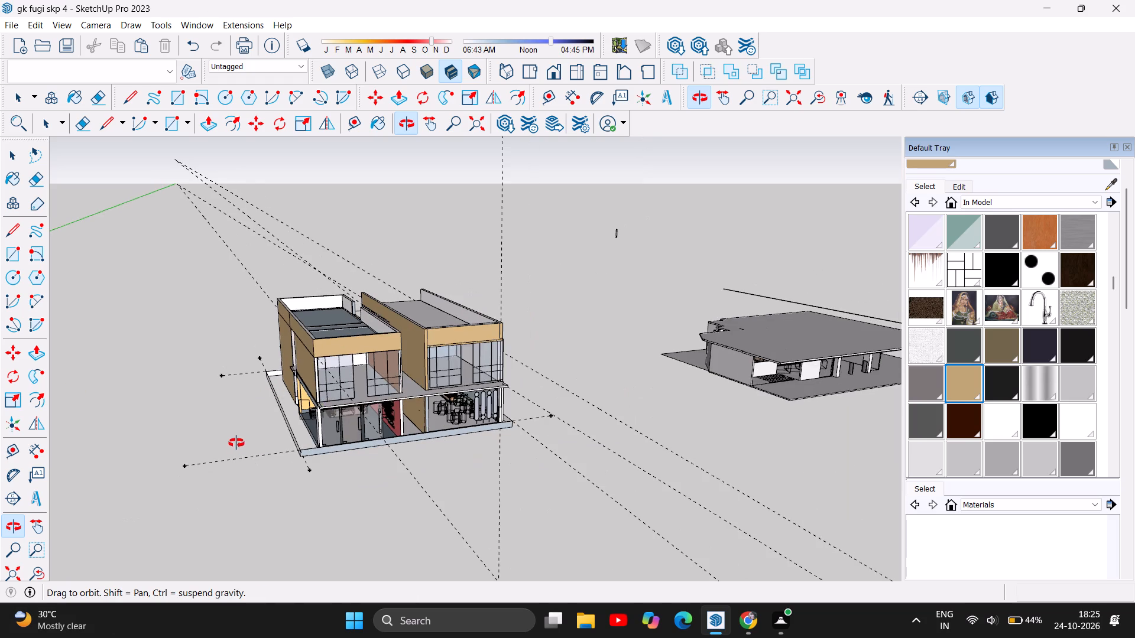
scroll(231, 441, up, 6)
drag(476, 488, 516, 484)
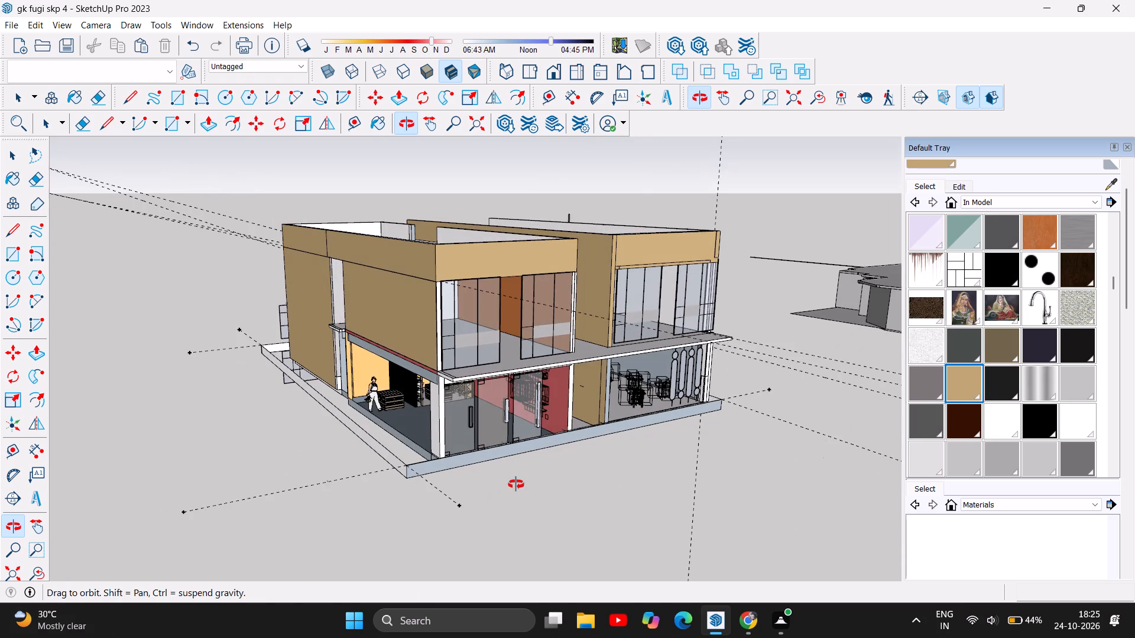
drag(516, 484, 516, 485)
drag(343, 458, 390, 454)
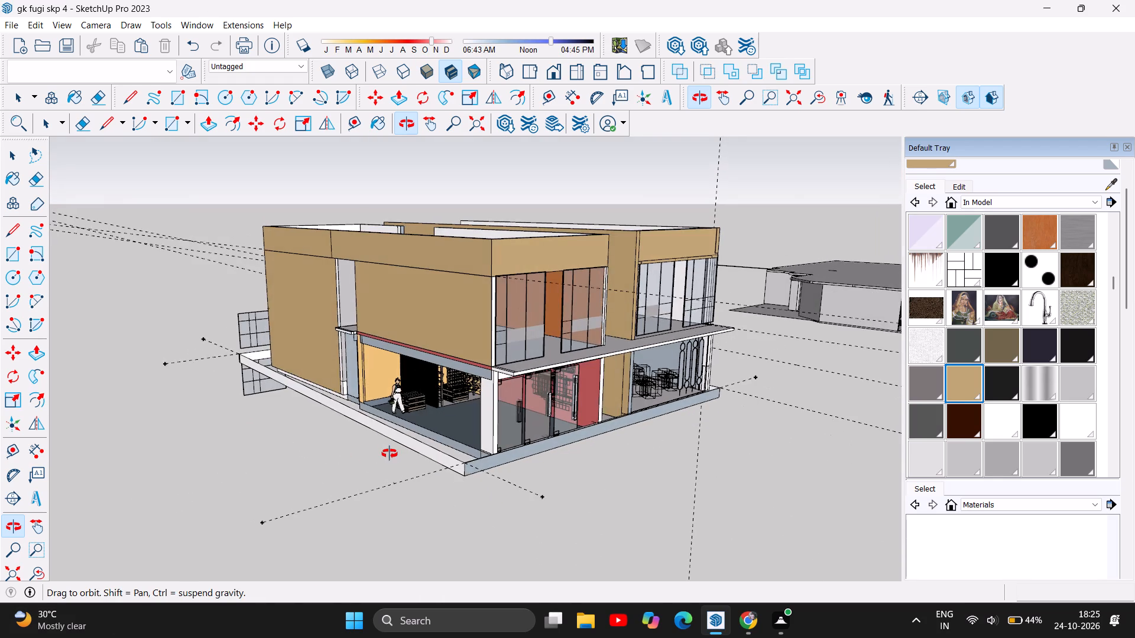
drag(390, 454, 390, 455)
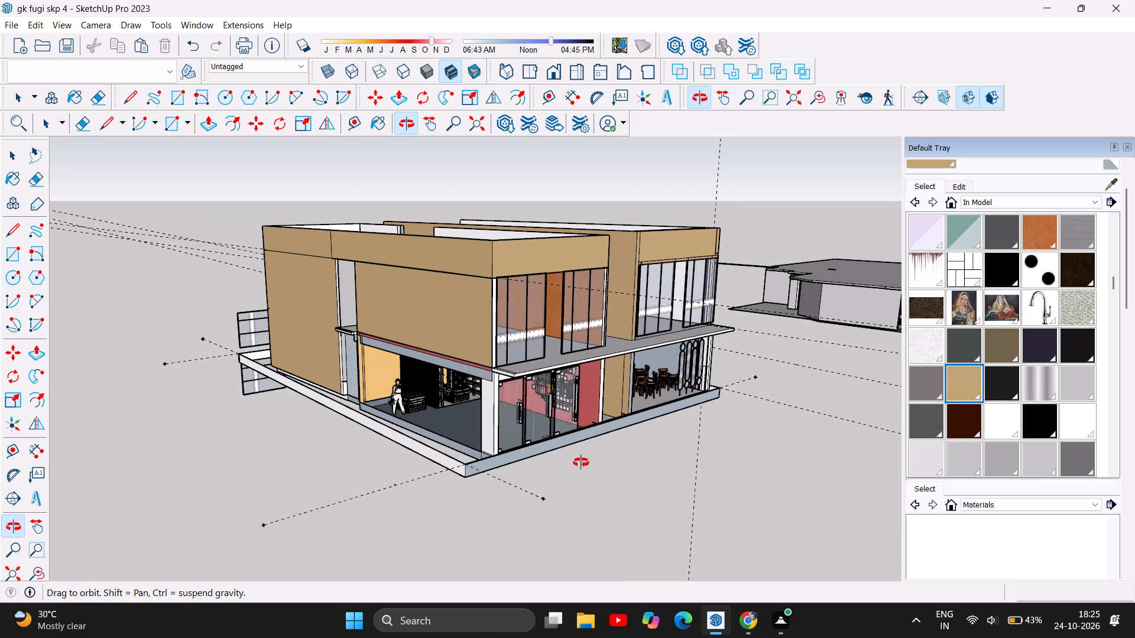
drag(553, 487, 608, 507)
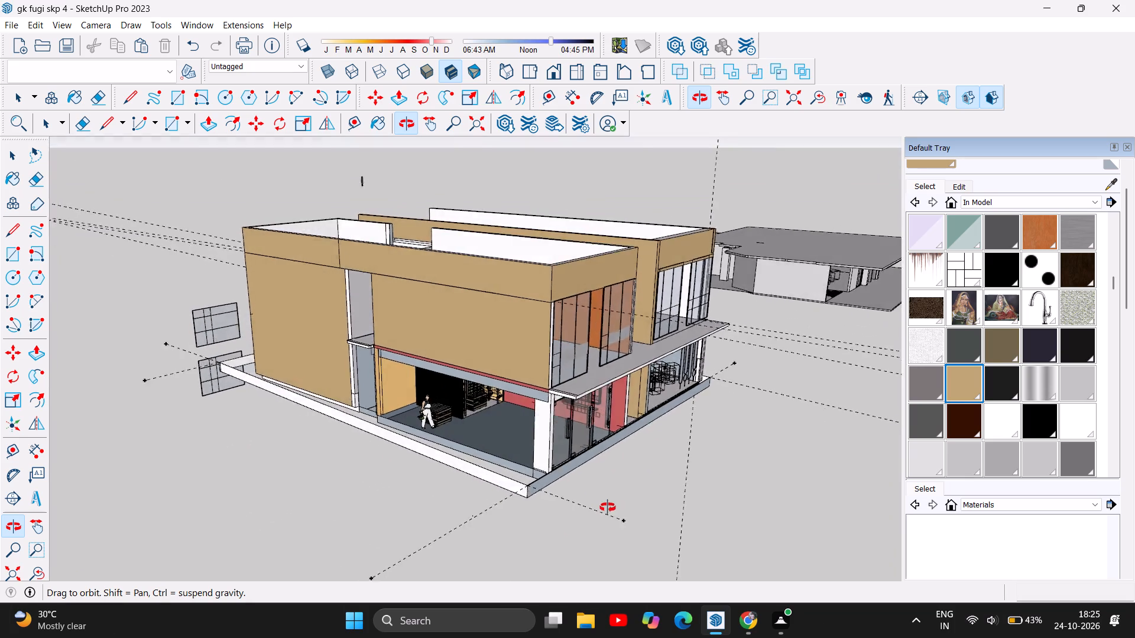
drag(608, 507, 322, 435)
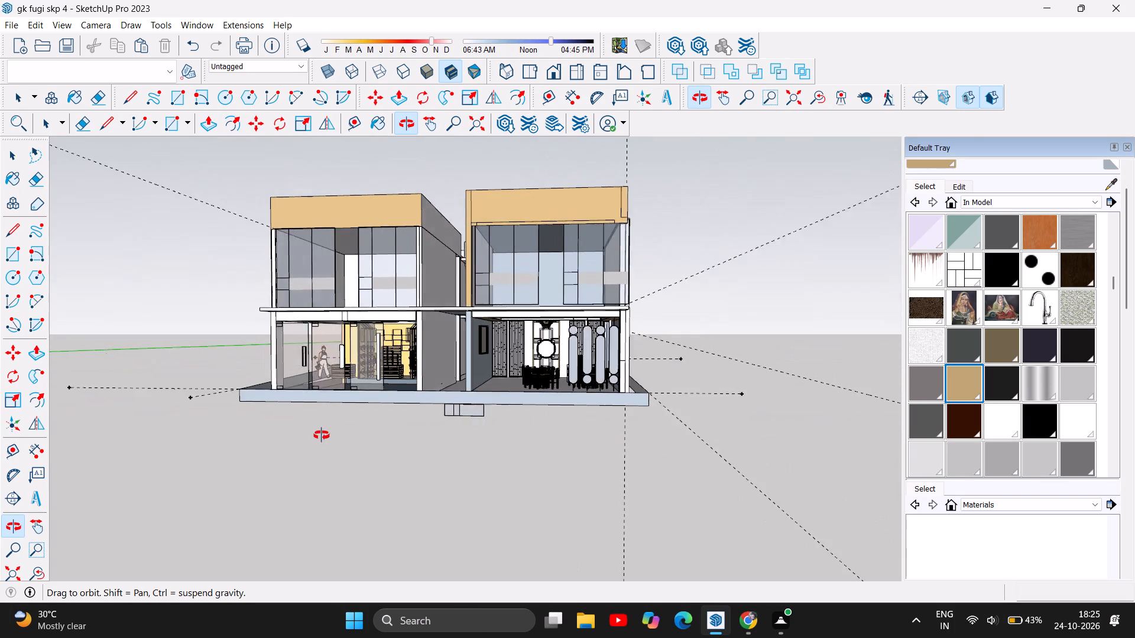
drag(322, 435, 345, 450)
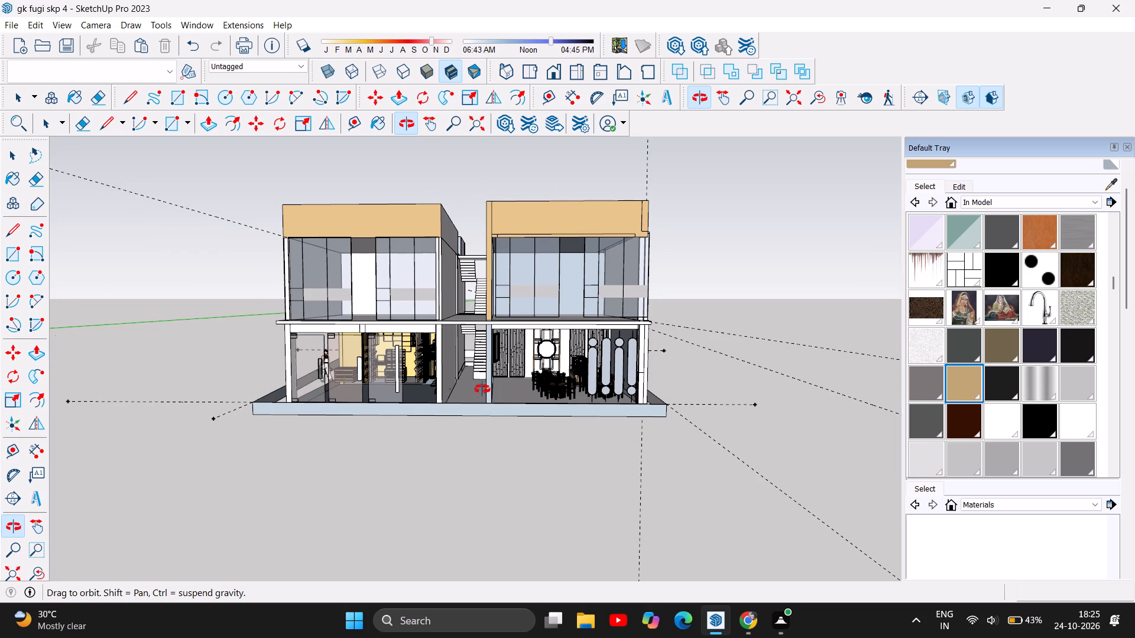
Examine the ground-floor café interior and the passage wall beside it from the front.
scroll(523, 364, up, 6)
scroll(576, 364, up, 6)
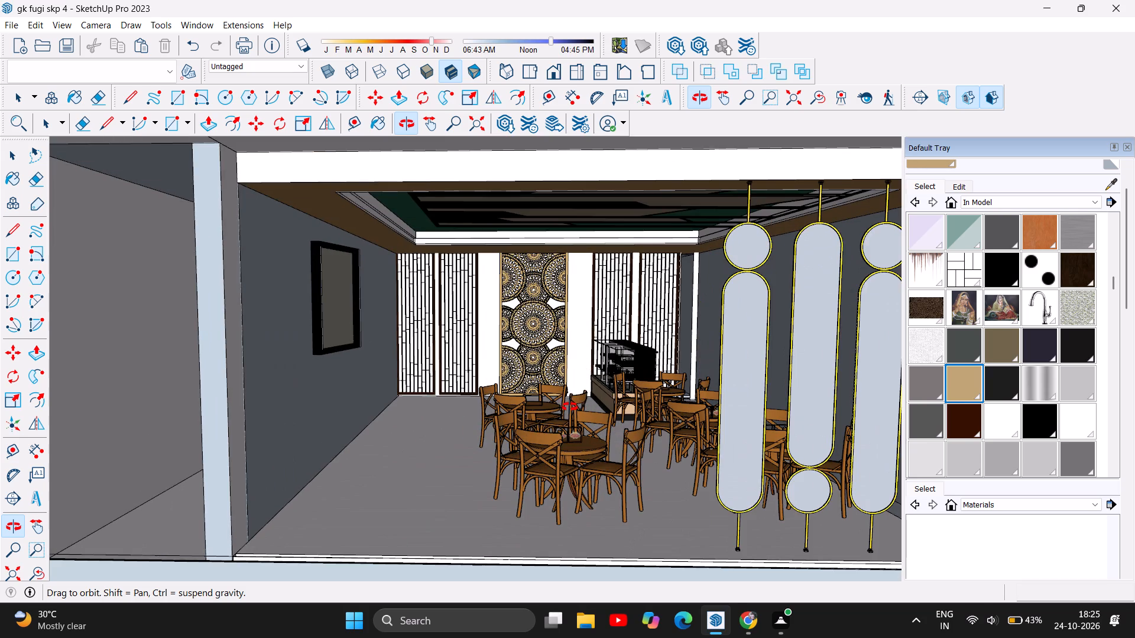
scroll(514, 365, down, 3)
scroll(547, 404, up, 5)
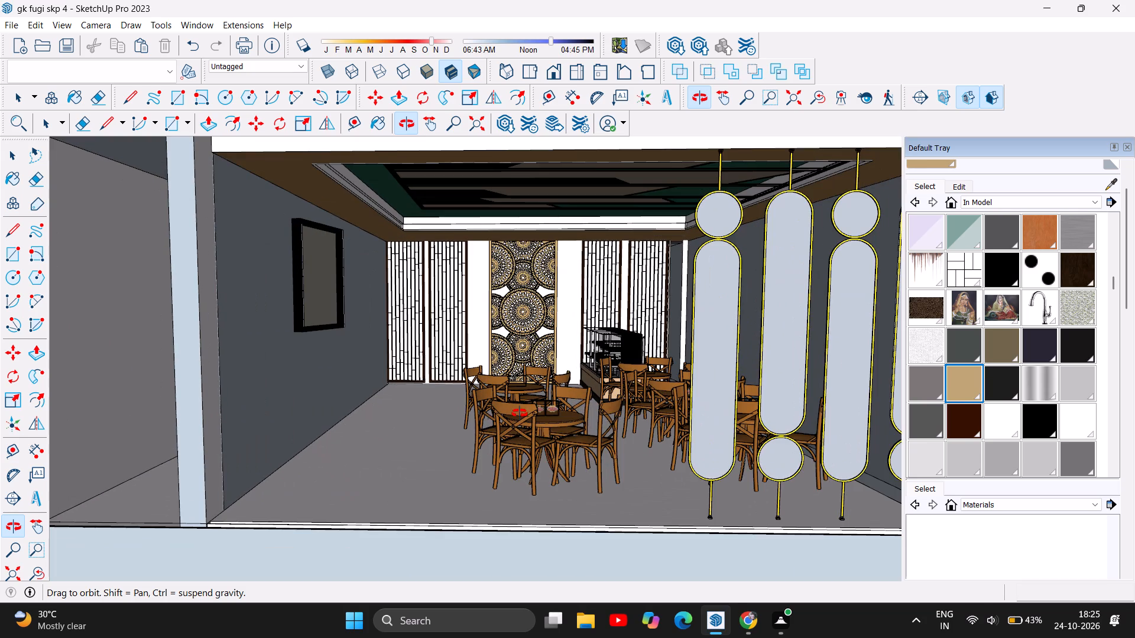
drag(446, 412, 445, 418)
scroll(502, 391, down, 2)
drag(415, 416, 489, 412)
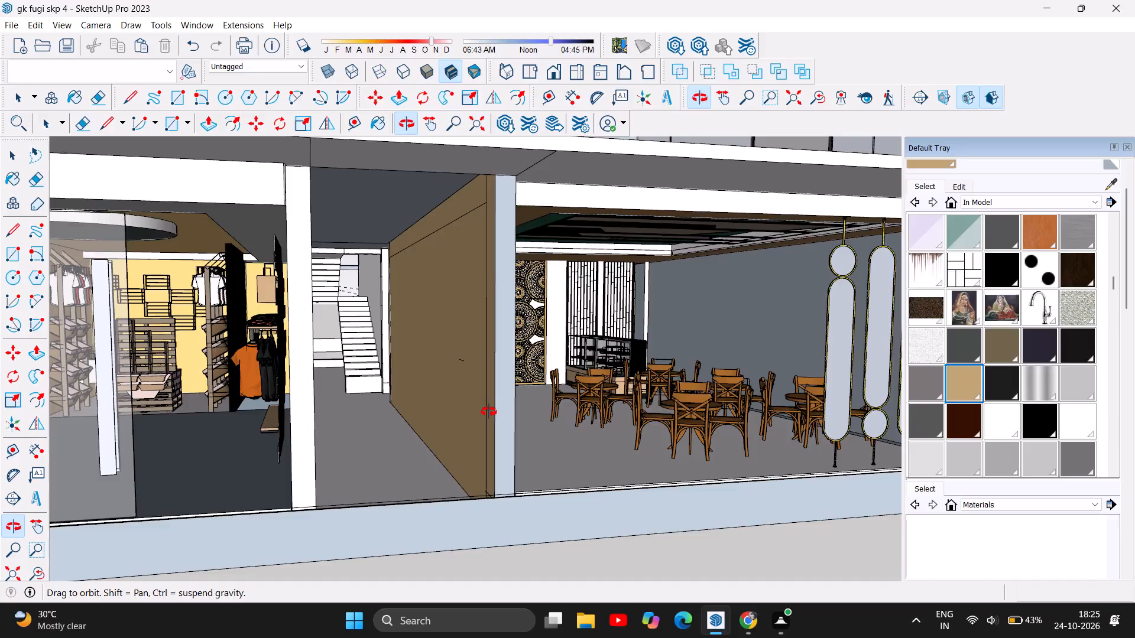
drag(489, 412, 435, 422)
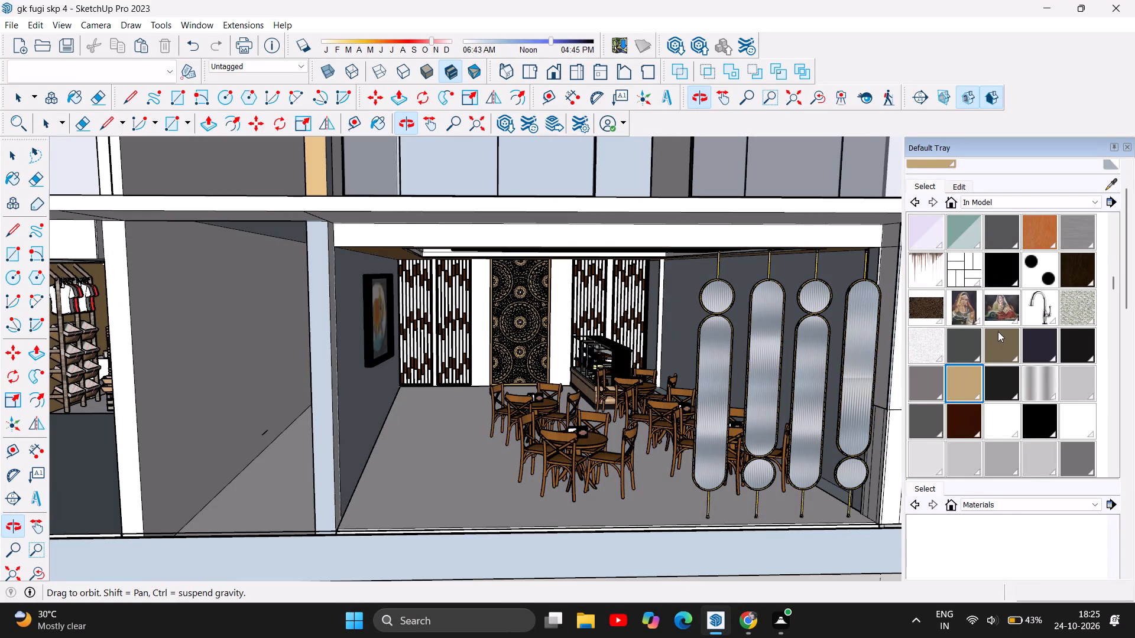
Paint the café's interior side wall behind the hanging fluted panels with the dark red material.
scroll(993, 335, up, 2)
click(1071, 275)
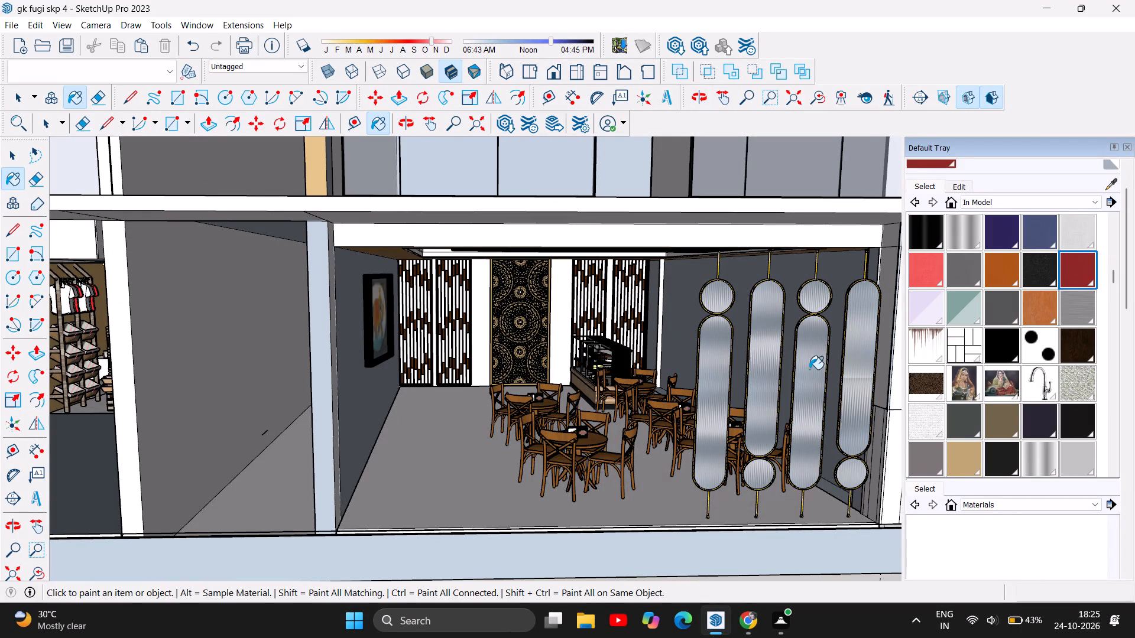
click(680, 308)
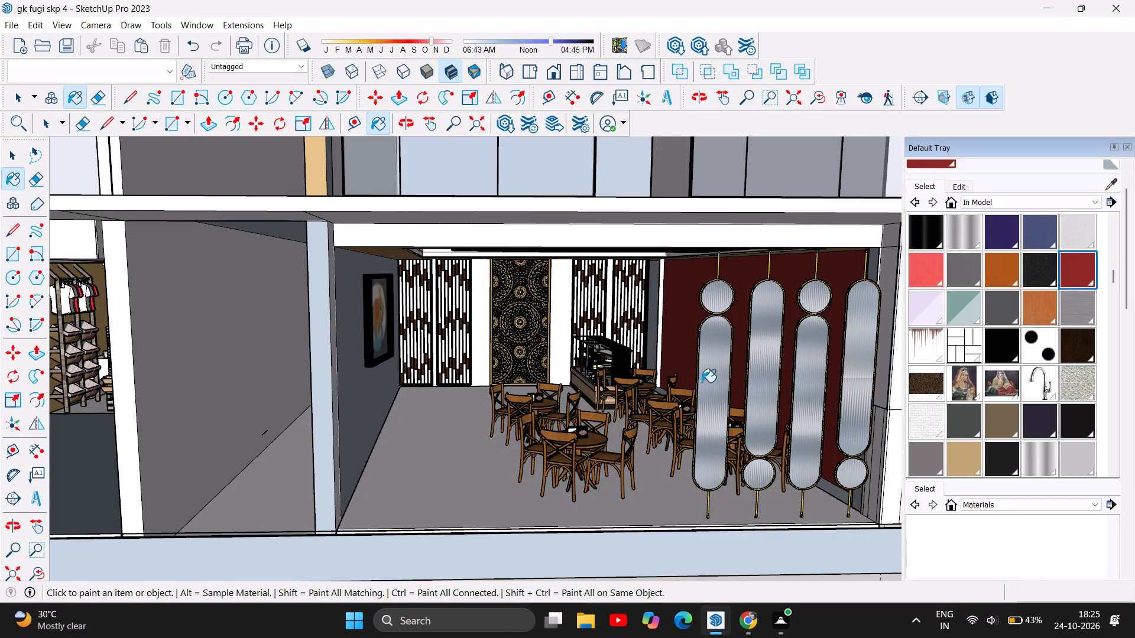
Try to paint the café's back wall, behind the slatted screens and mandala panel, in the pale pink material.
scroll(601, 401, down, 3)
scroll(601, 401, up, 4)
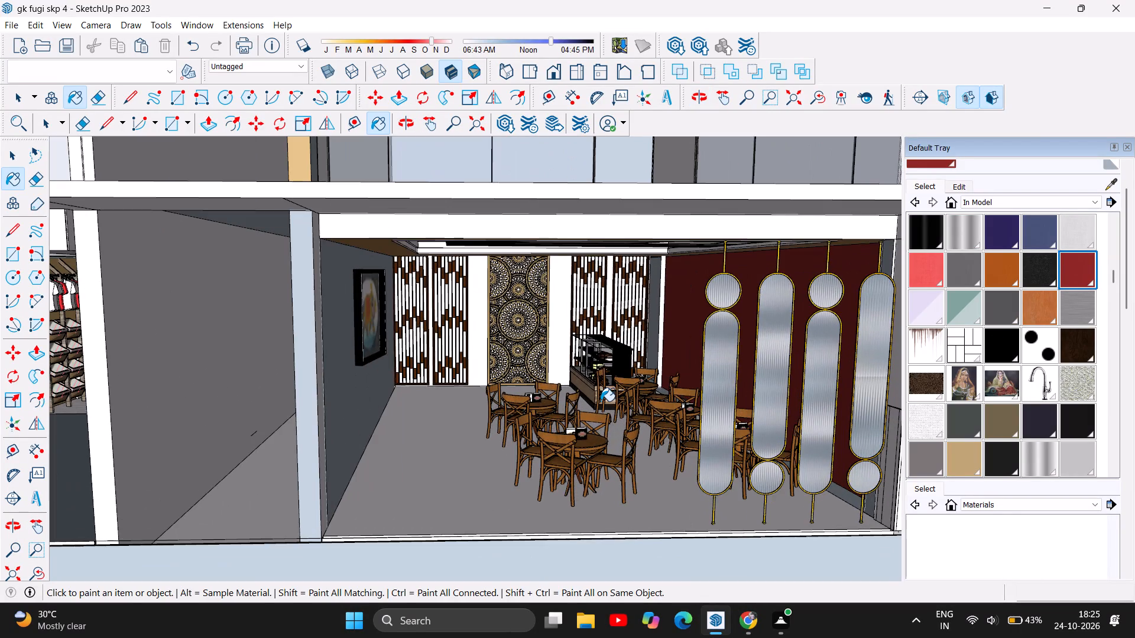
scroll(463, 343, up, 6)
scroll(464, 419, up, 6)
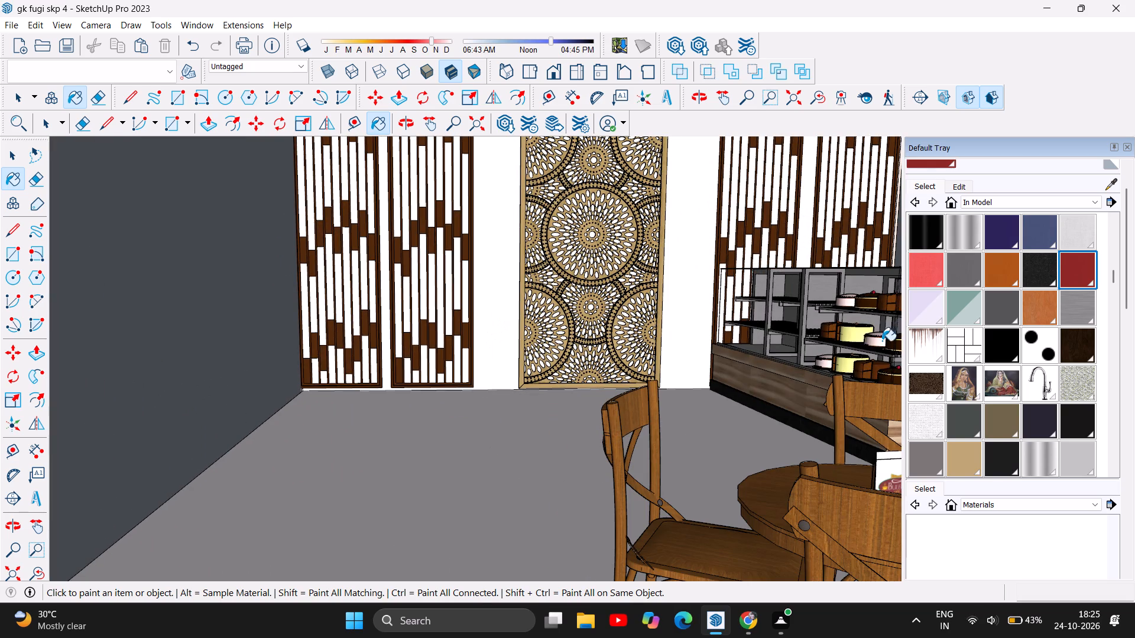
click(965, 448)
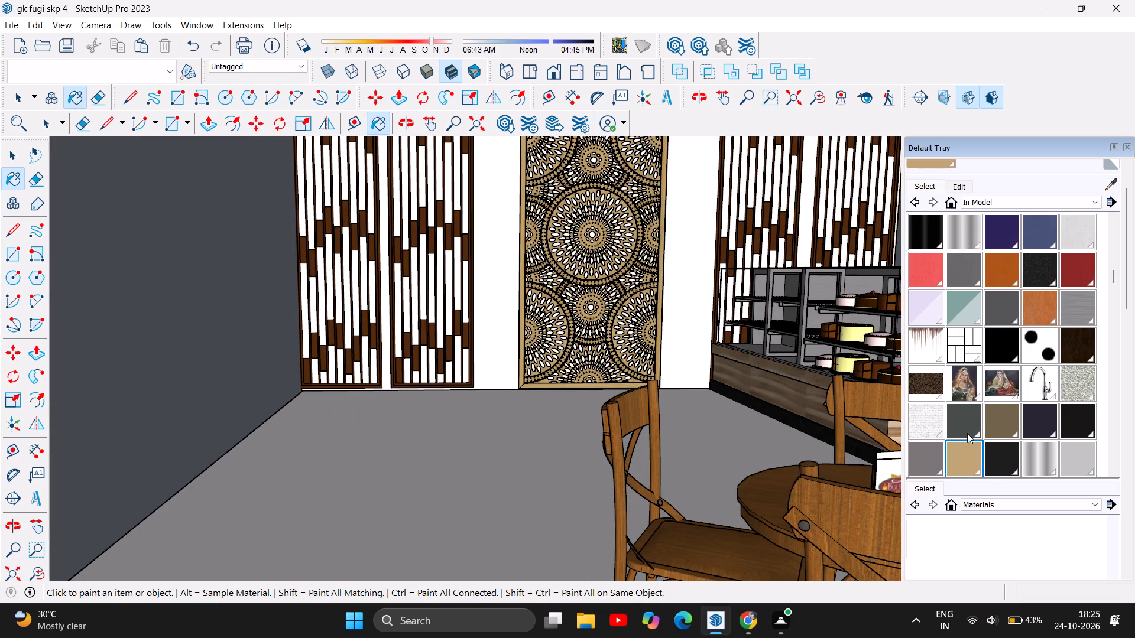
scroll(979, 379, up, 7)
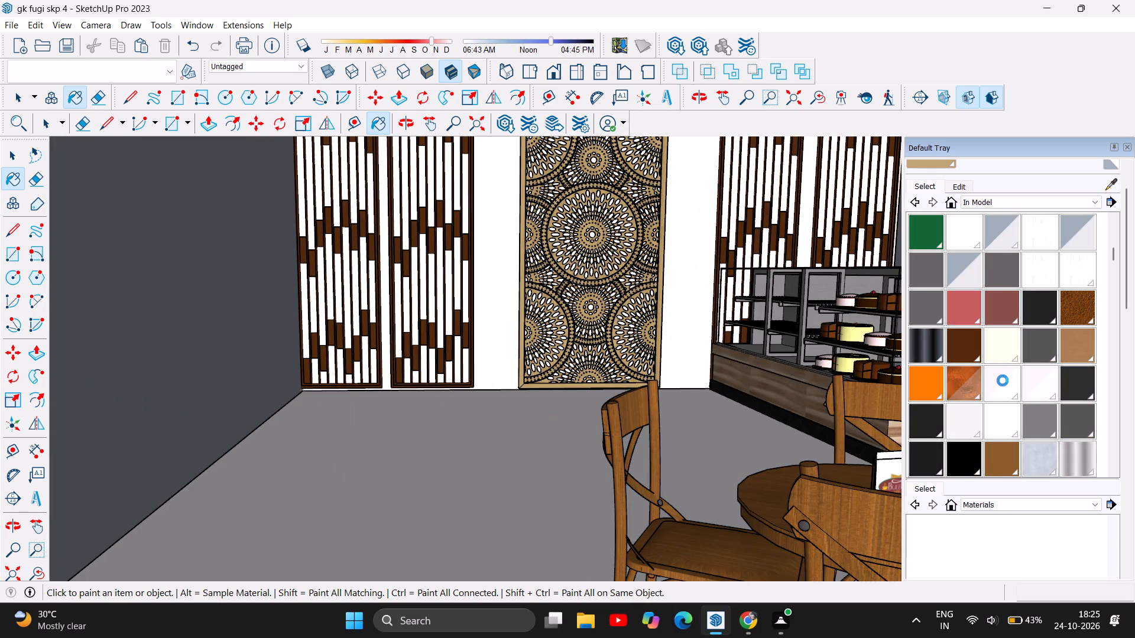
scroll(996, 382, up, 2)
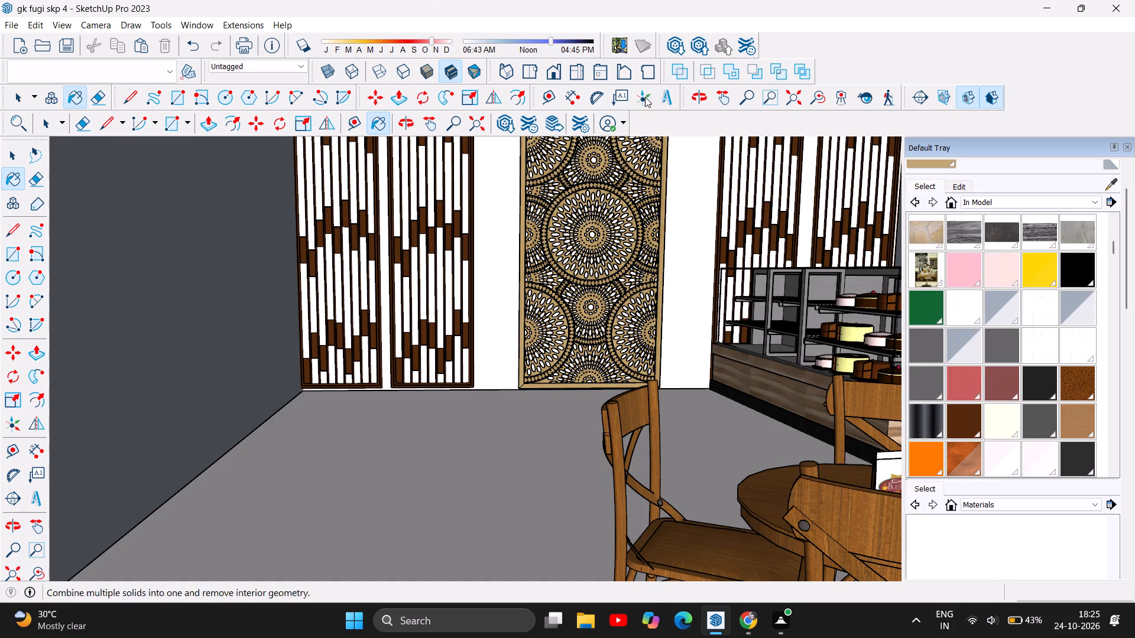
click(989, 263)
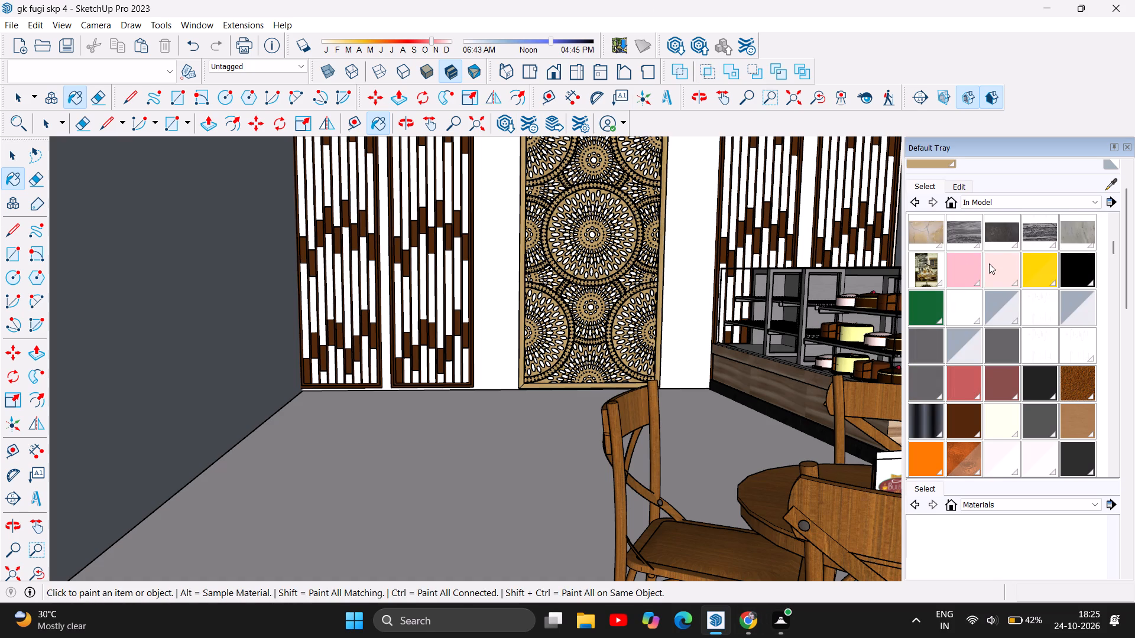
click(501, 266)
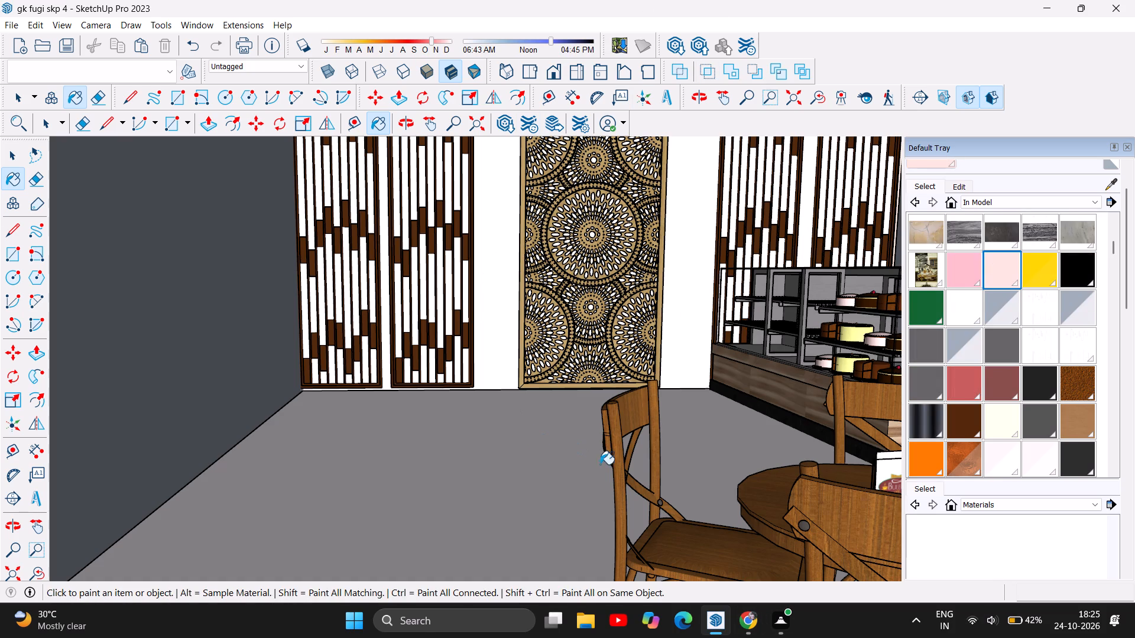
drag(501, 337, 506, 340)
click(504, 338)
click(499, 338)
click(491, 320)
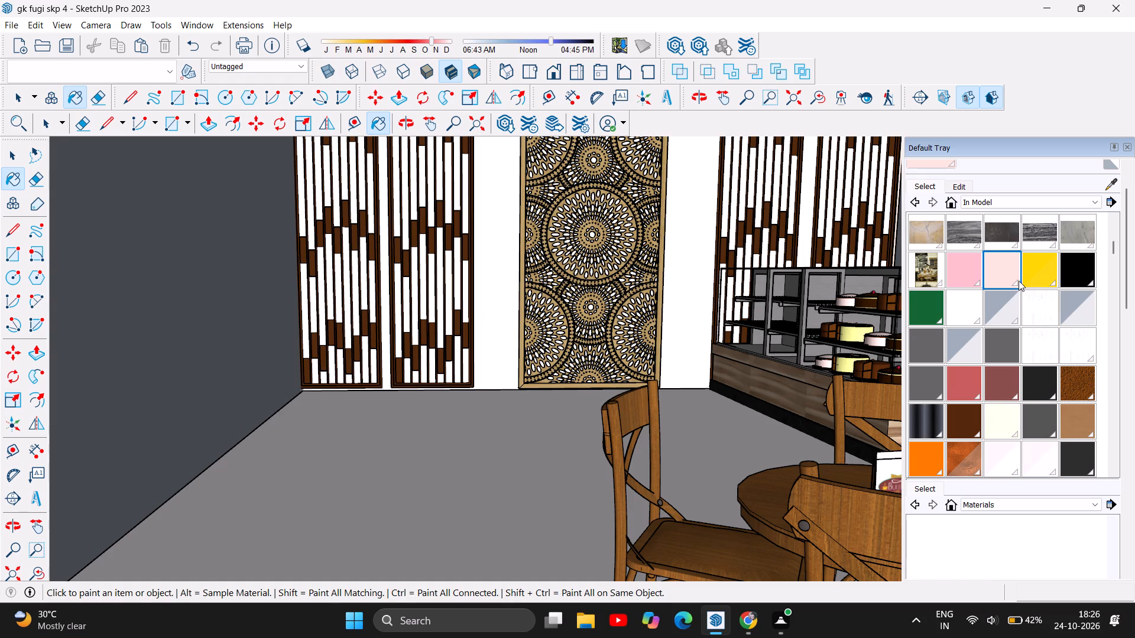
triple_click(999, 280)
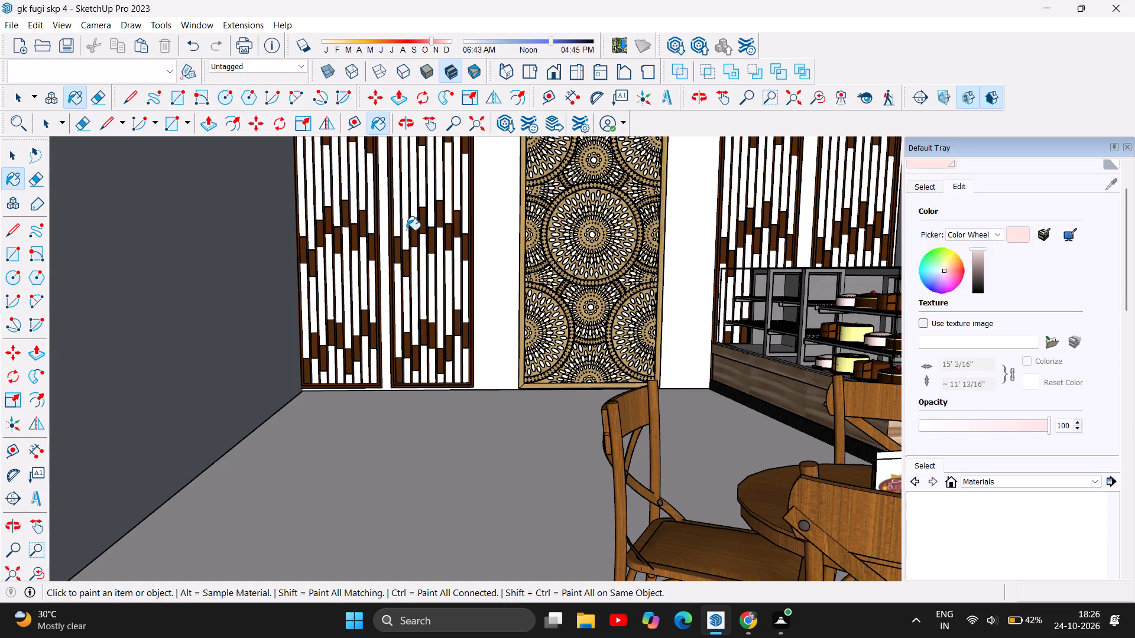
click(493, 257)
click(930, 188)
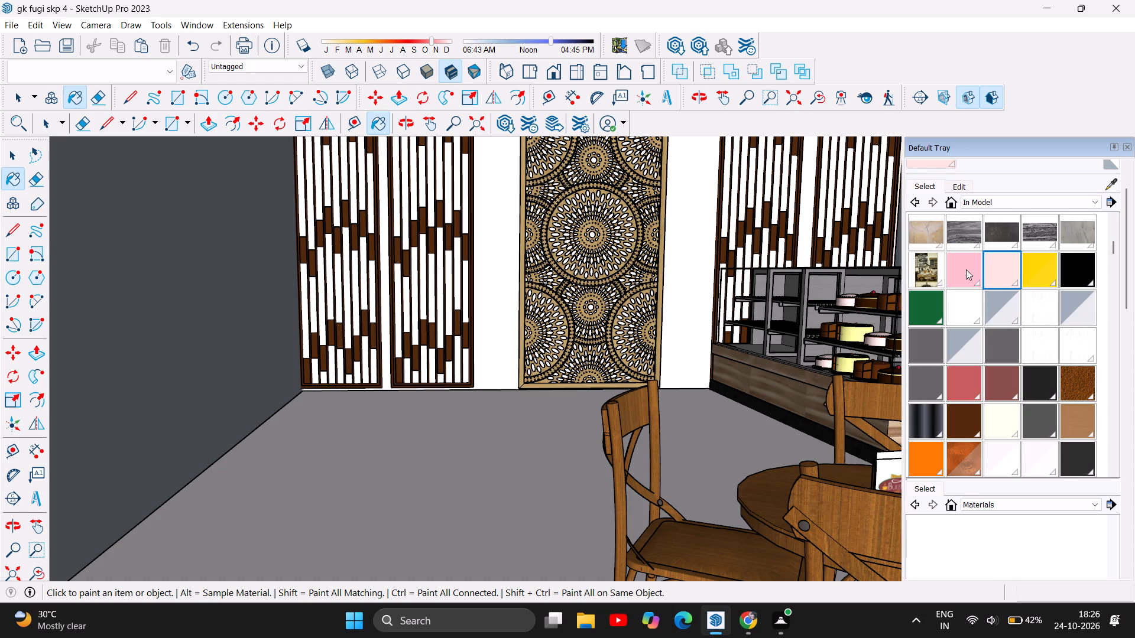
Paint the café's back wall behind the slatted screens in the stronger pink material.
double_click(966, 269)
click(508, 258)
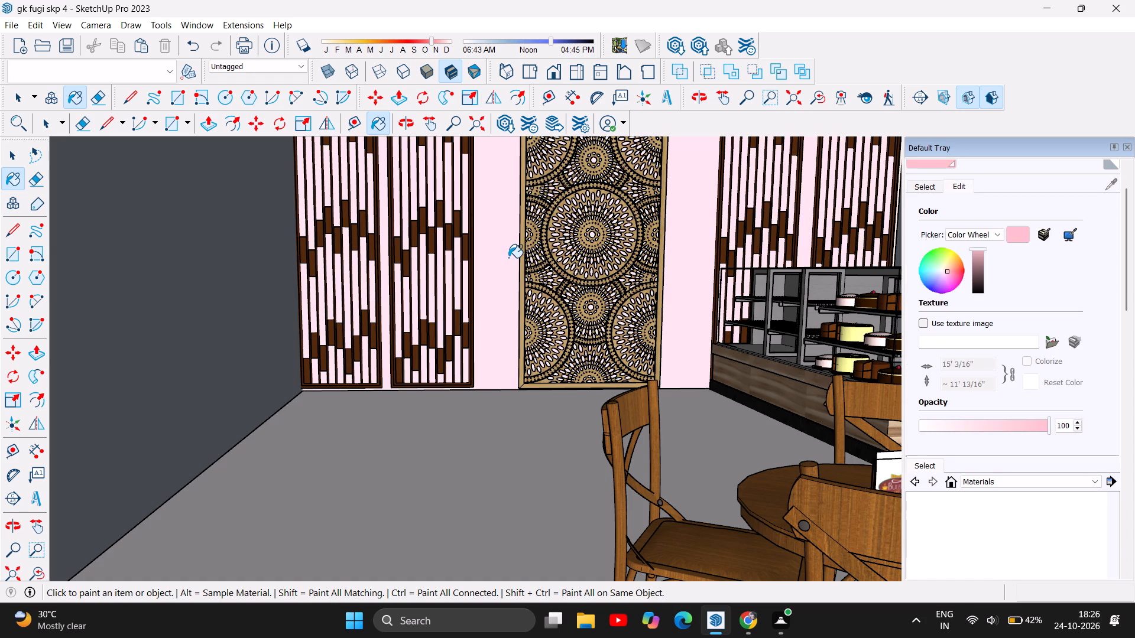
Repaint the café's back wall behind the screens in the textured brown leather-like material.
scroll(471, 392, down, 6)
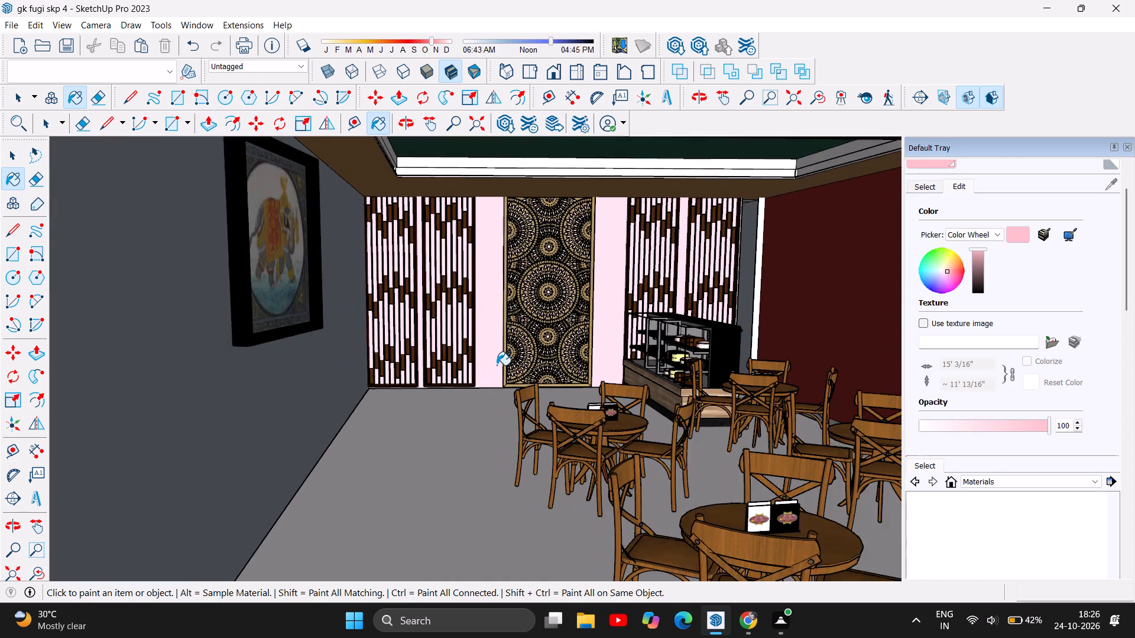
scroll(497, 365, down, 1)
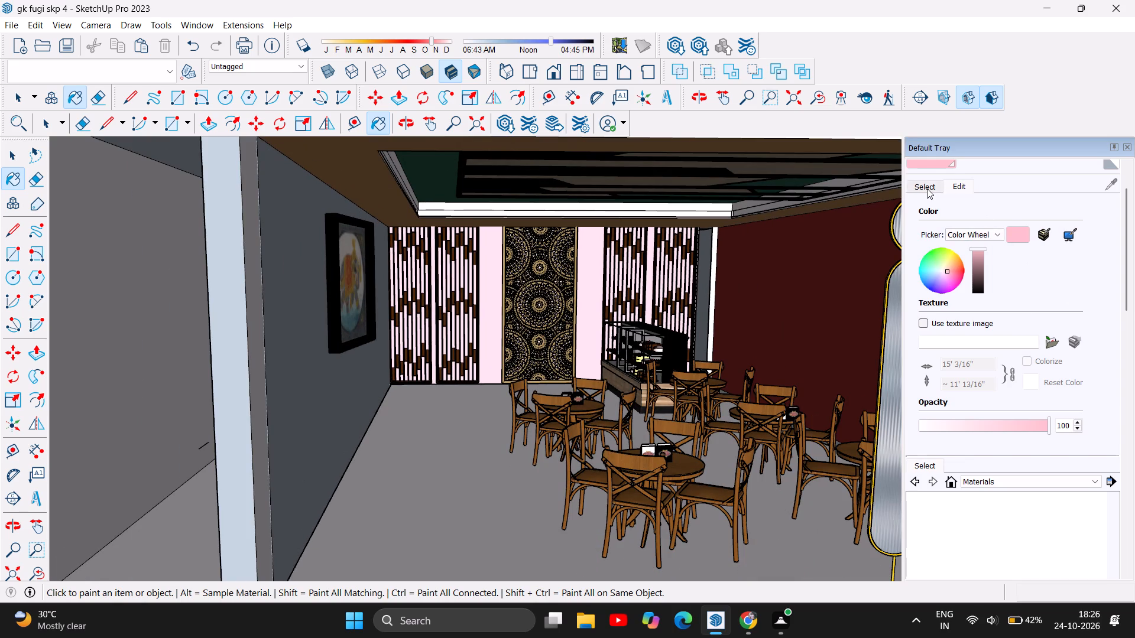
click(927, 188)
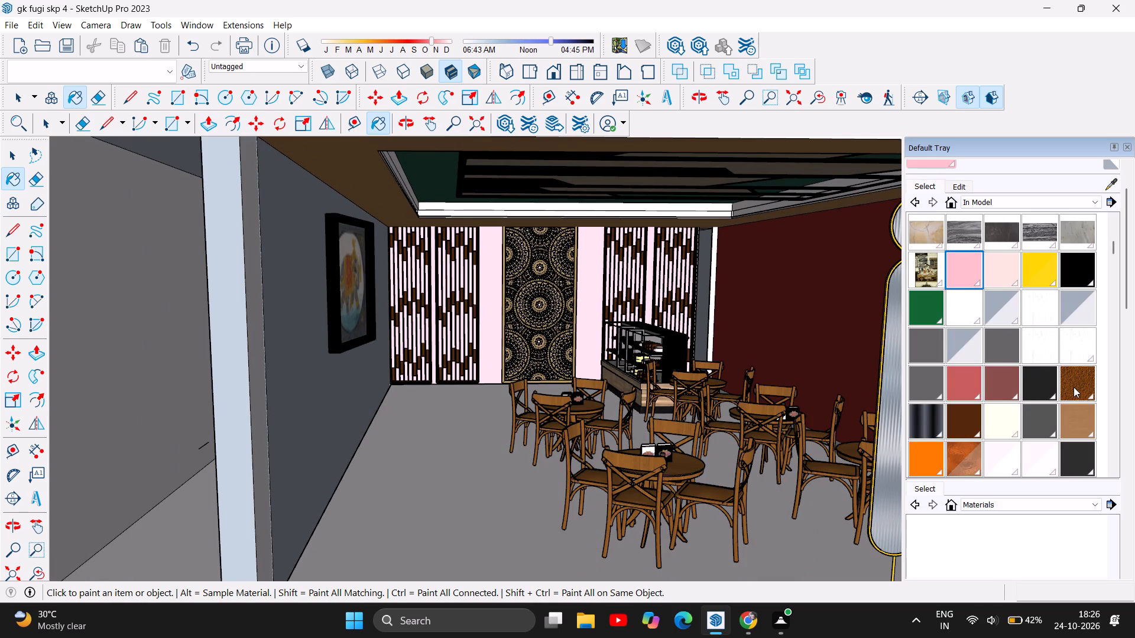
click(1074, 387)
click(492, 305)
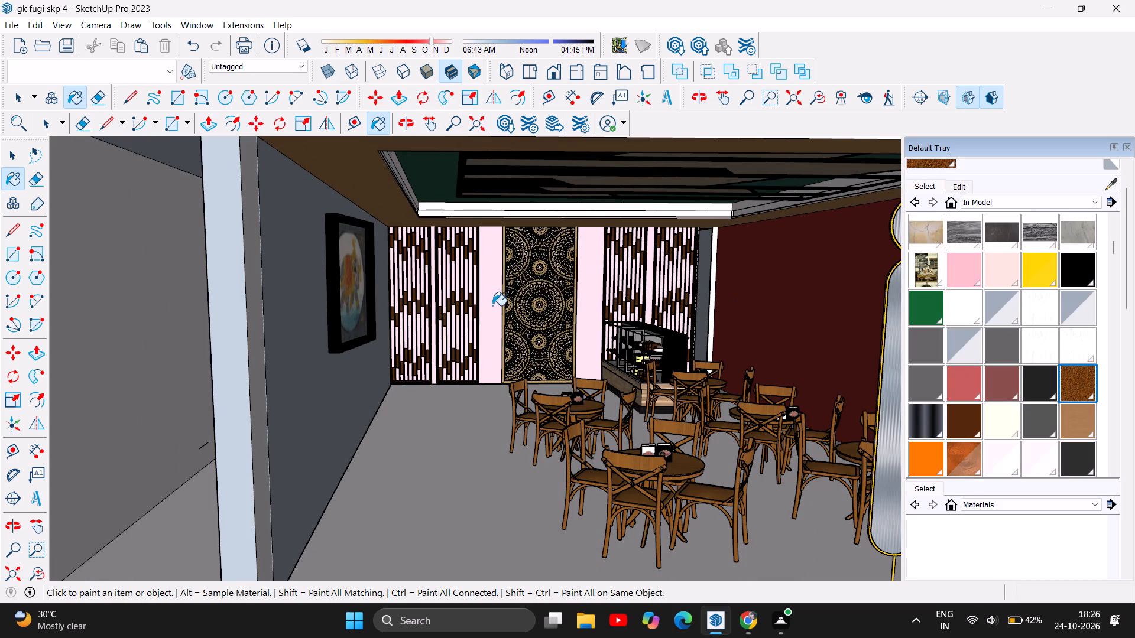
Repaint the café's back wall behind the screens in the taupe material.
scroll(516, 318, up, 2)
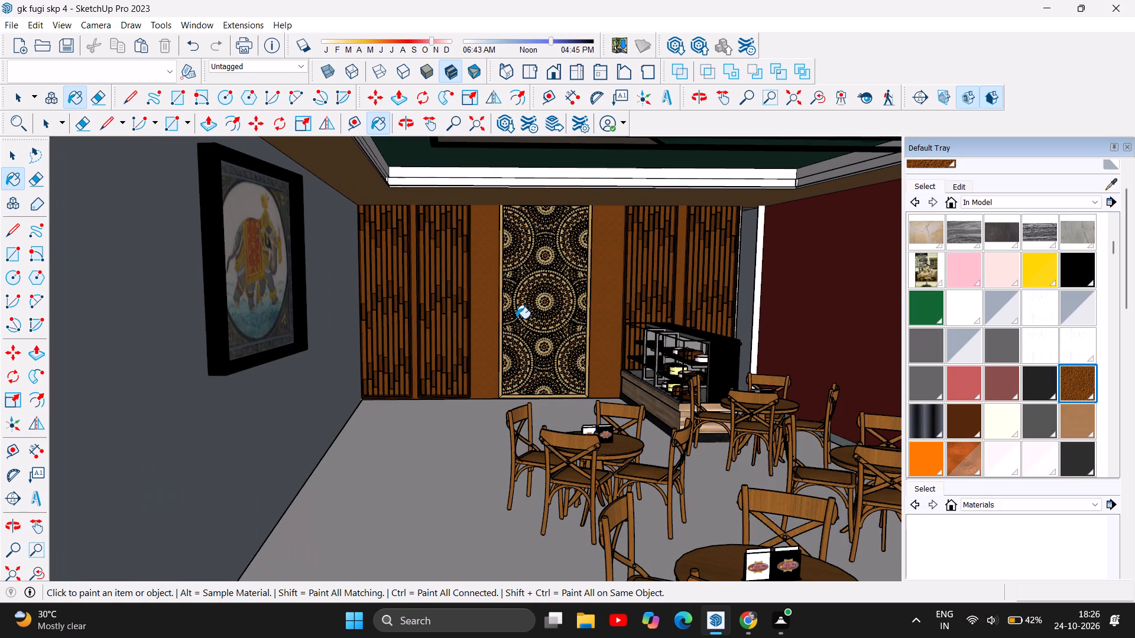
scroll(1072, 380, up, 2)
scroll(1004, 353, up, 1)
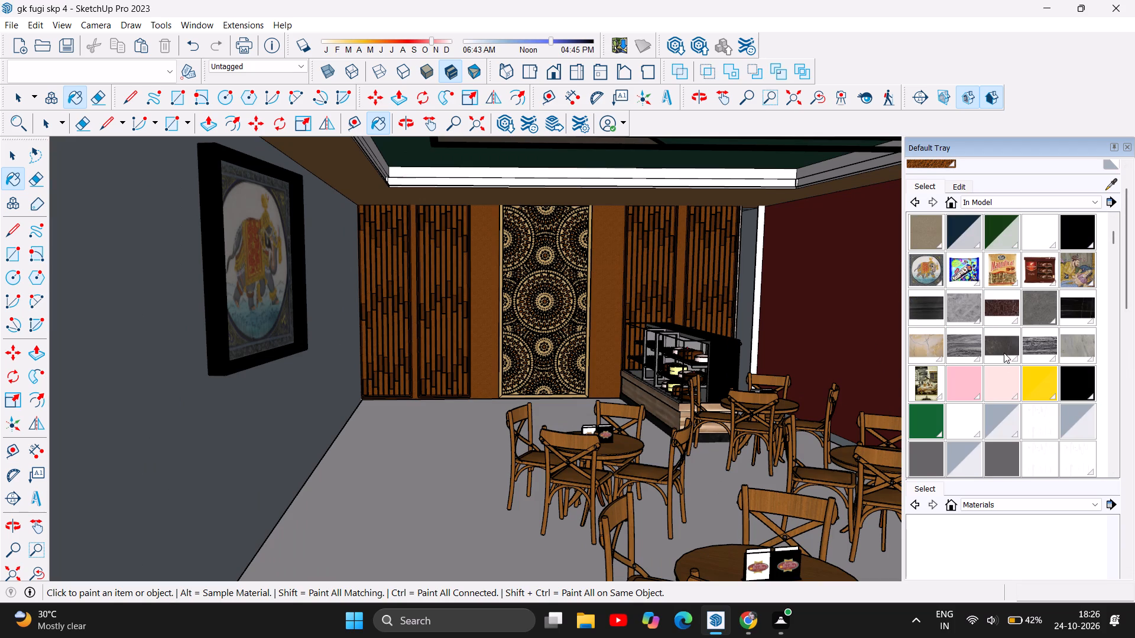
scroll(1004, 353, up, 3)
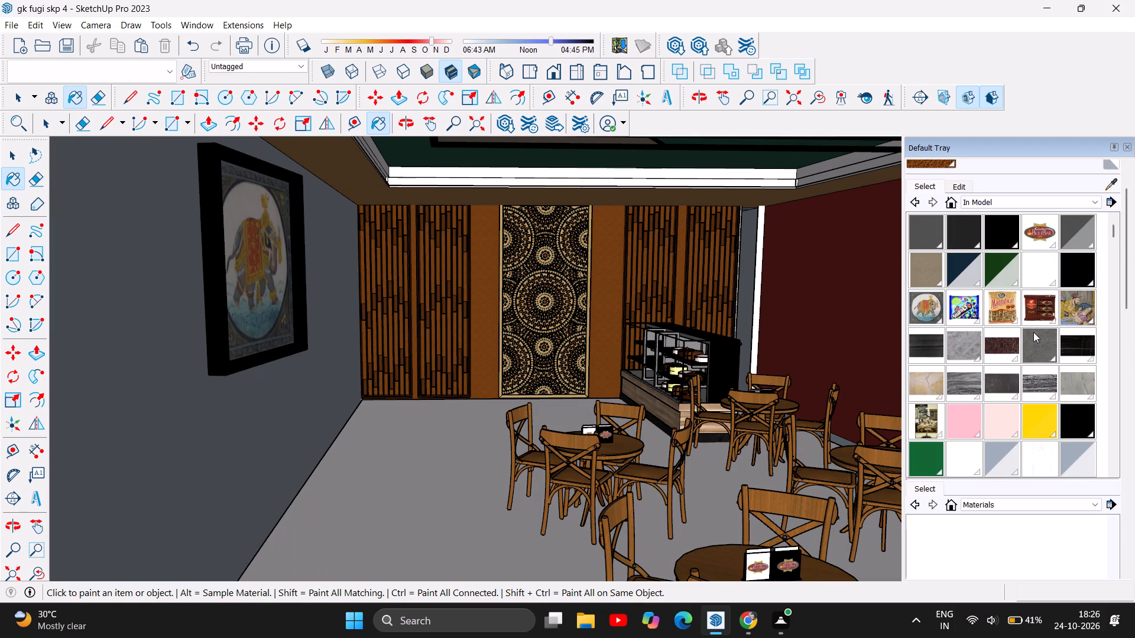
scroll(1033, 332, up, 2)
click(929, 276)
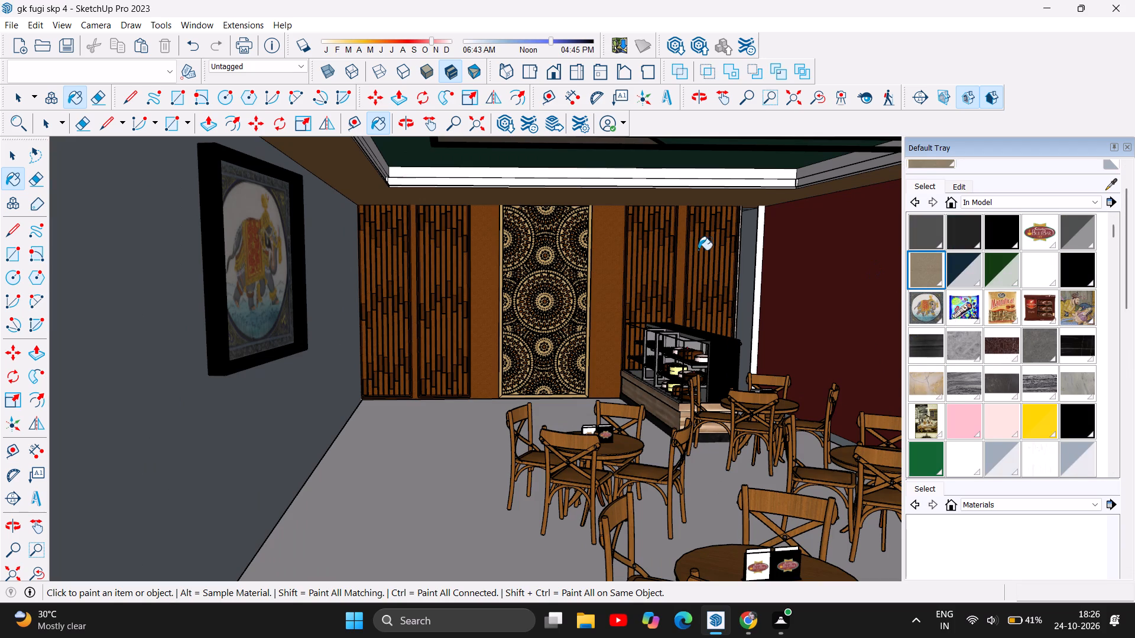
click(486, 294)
Paint the narrow return wall beside the café's back screens, near the dark red wall, in the taupe material.
scroll(494, 292, up, 1)
scroll(507, 277, down, 4)
scroll(507, 277, up, 5)
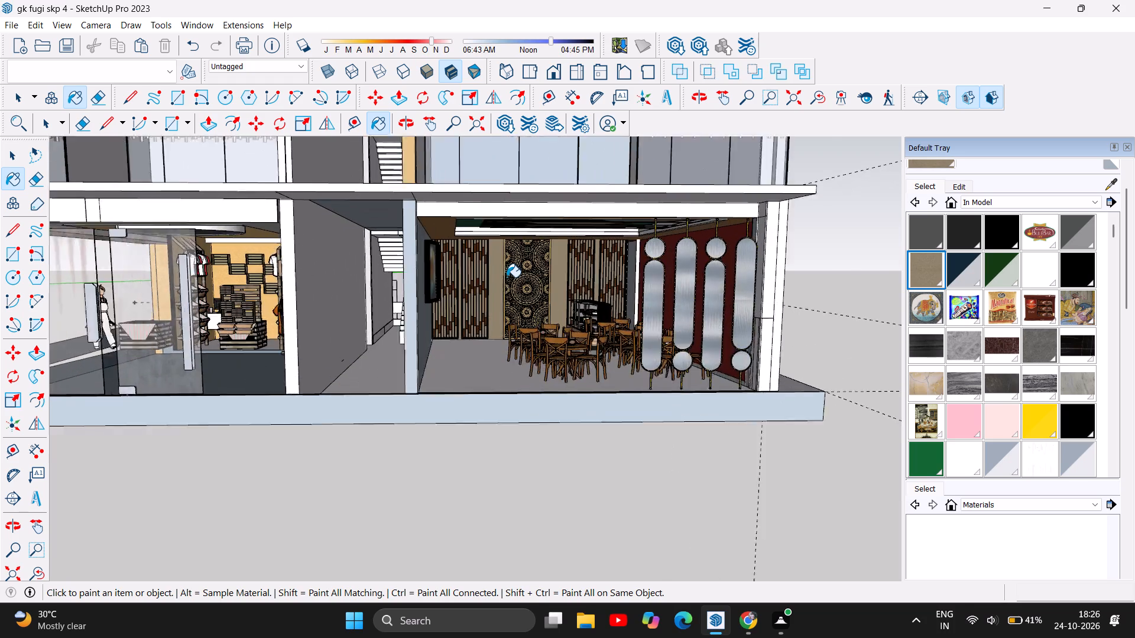
scroll(491, 301, up, 4)
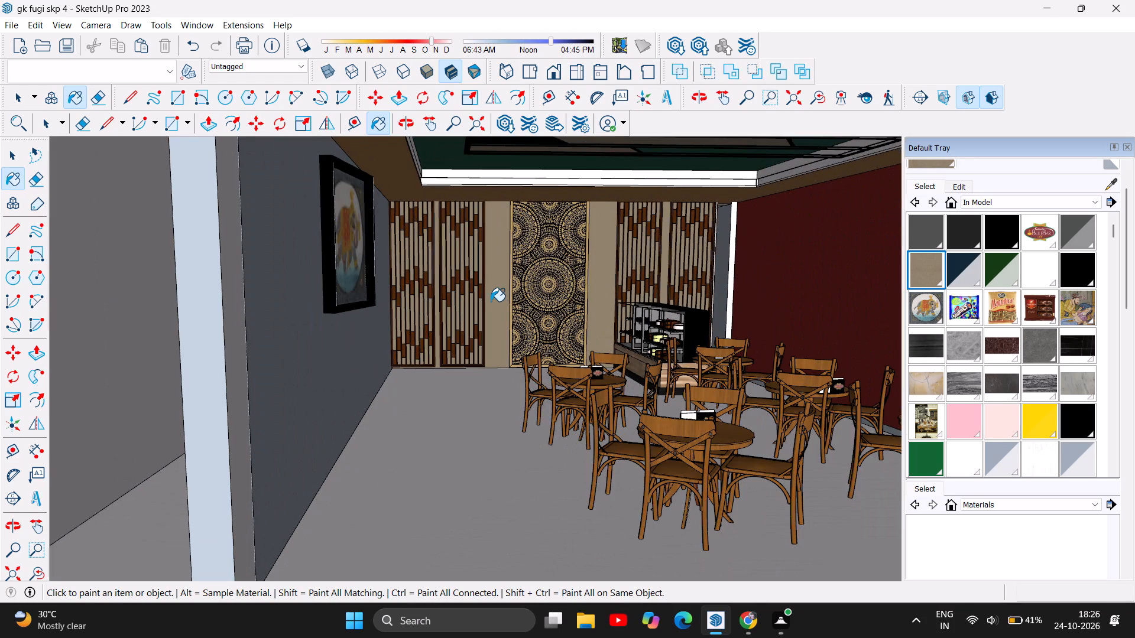
click(725, 235)
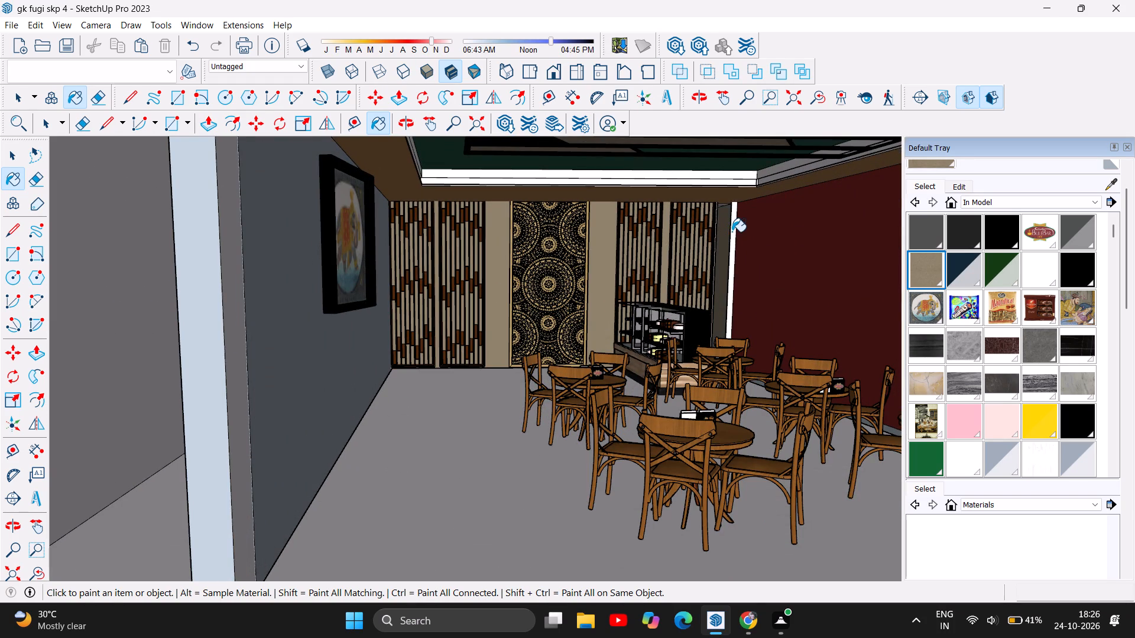
Examine the narrow white edge between the taupe return wall and the café's dark red side wall.
scroll(727, 235, up, 13)
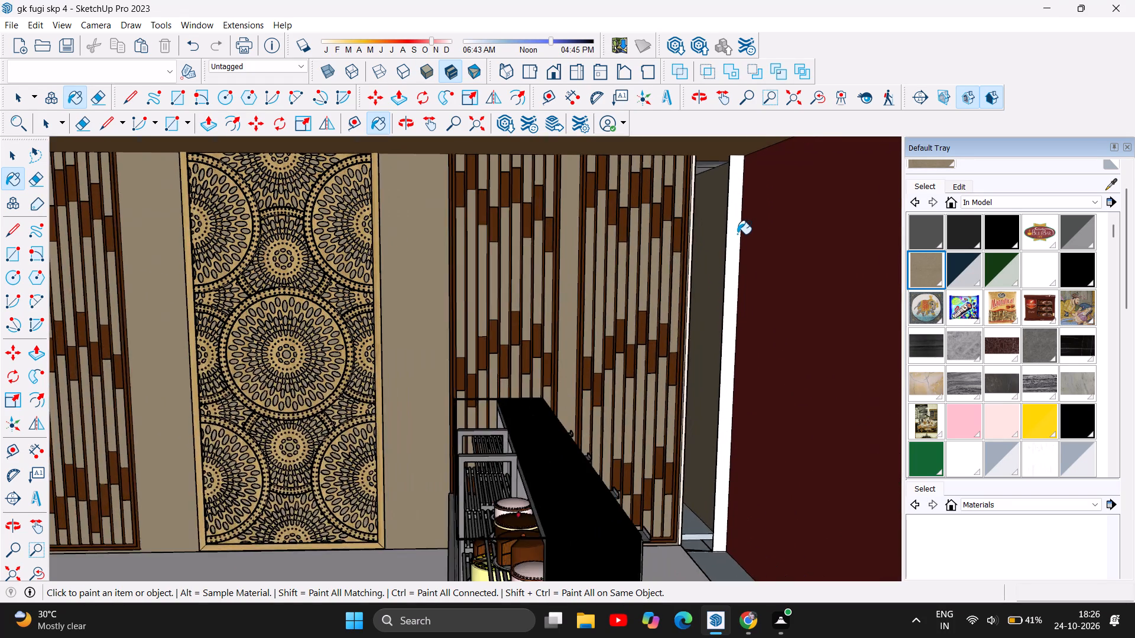
scroll(737, 234, up, 2)
scroll(726, 282, up, 4)
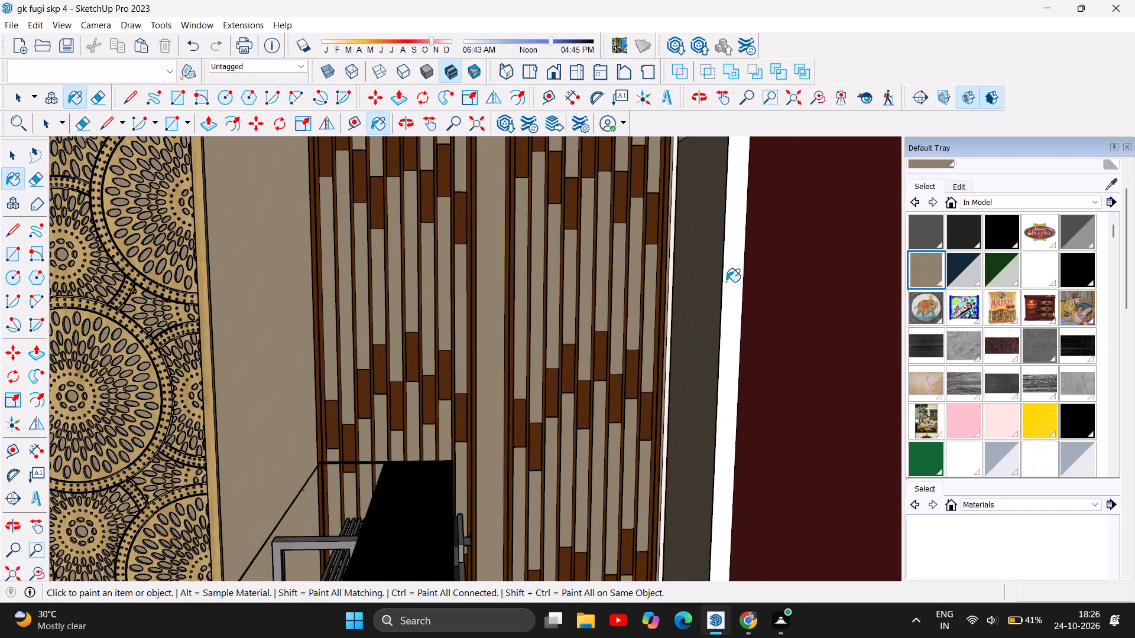
scroll(682, 298, up, 5)
scroll(682, 299, down, 10)
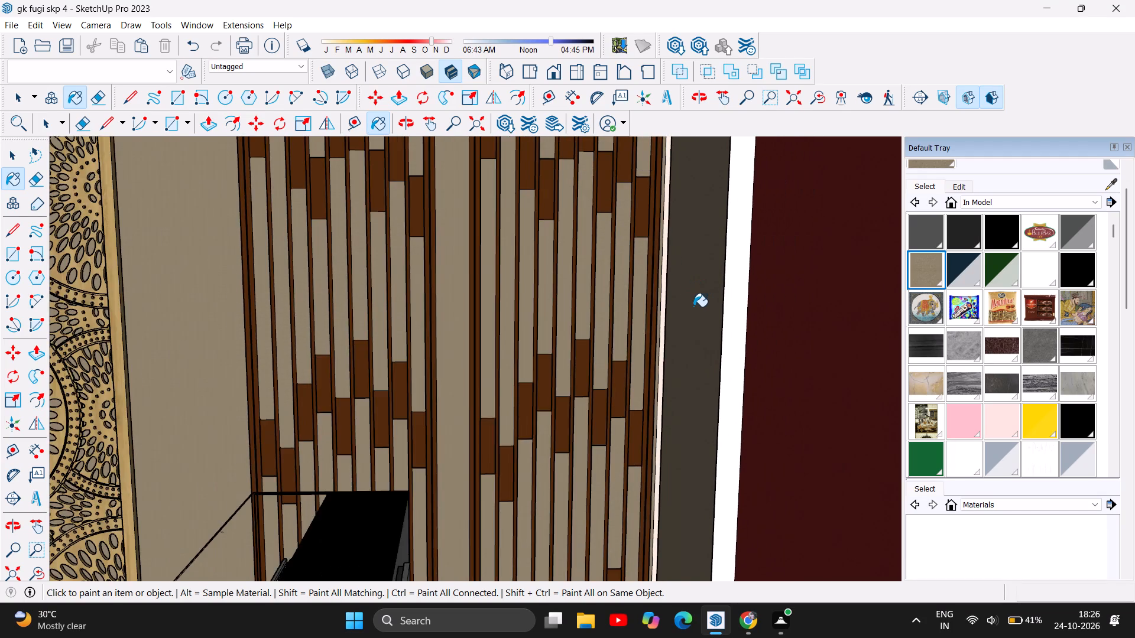
scroll(693, 307, down, 14)
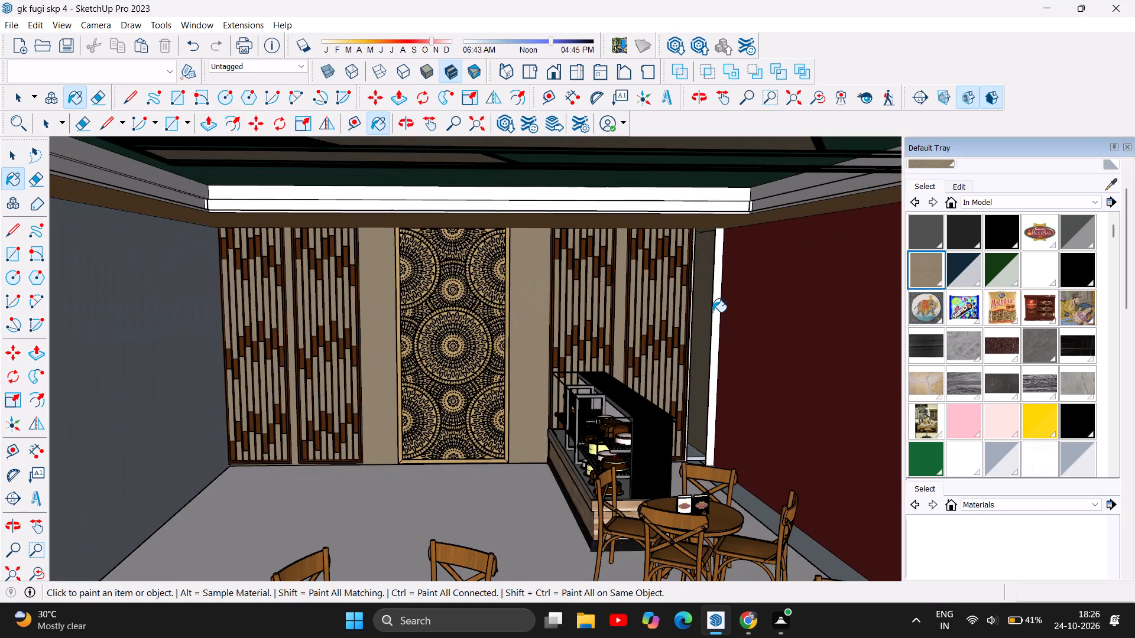
scroll(712, 312, down, 6)
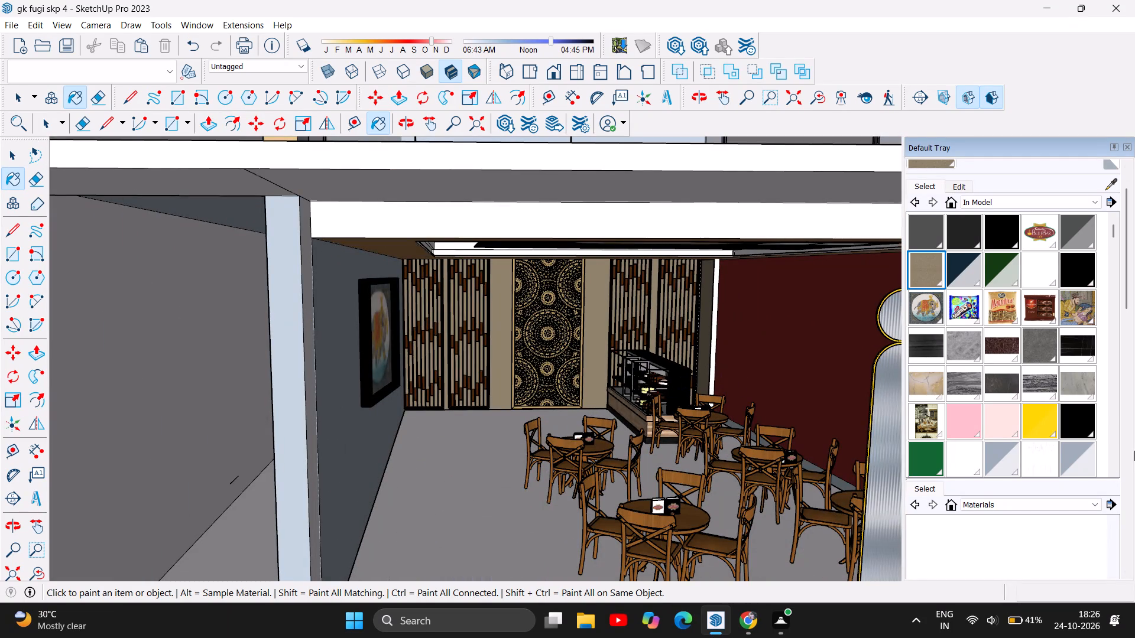
Repaint the café's back wall behind the screens and mandala panel in the light brown material.
scroll(1053, 374, up, 6)
scroll(1062, 274, down, 6)
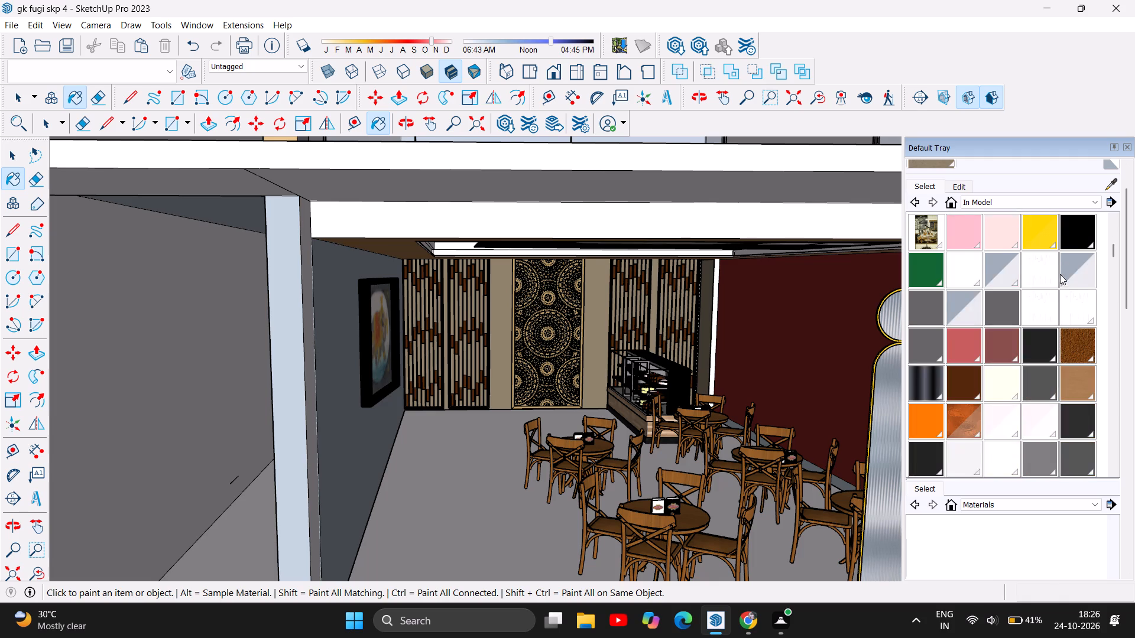
scroll(1060, 276, down, 2)
click(1065, 308)
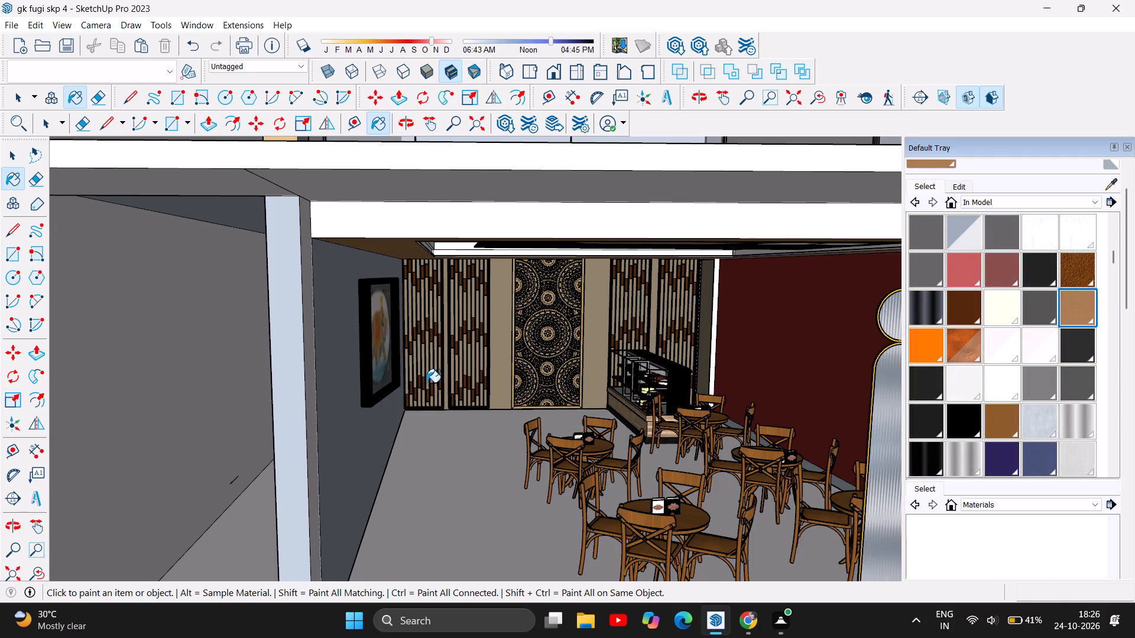
click(491, 349)
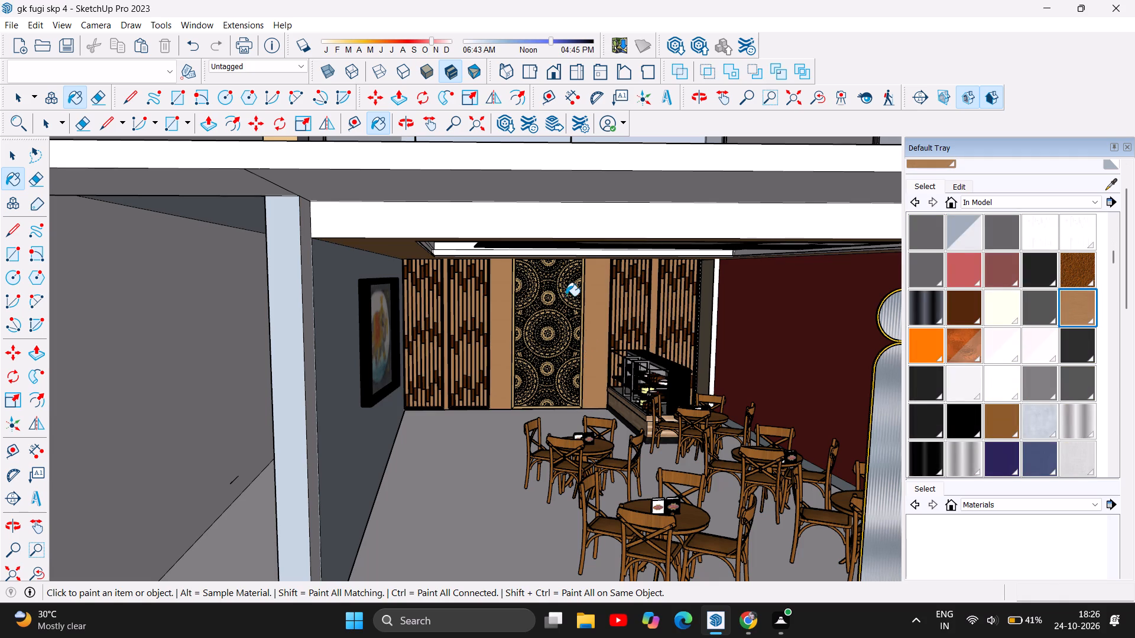
Paint the back wall and both side walls of the upper-floor room above the café in the ivory material.
scroll(560, 296, down, 14)
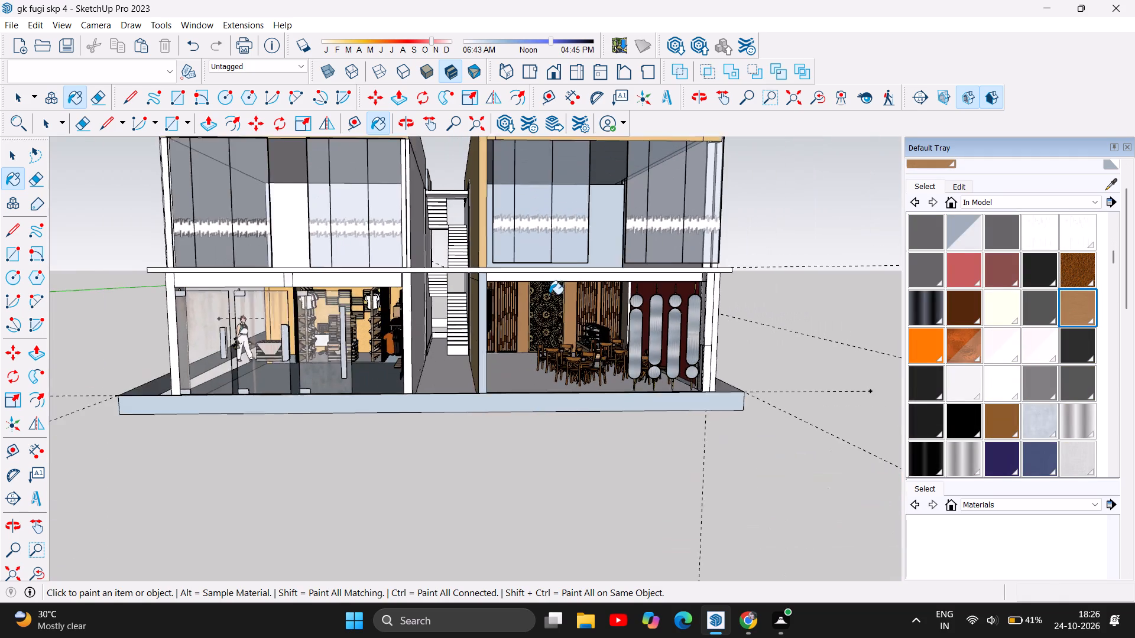
scroll(606, 199, up, 2)
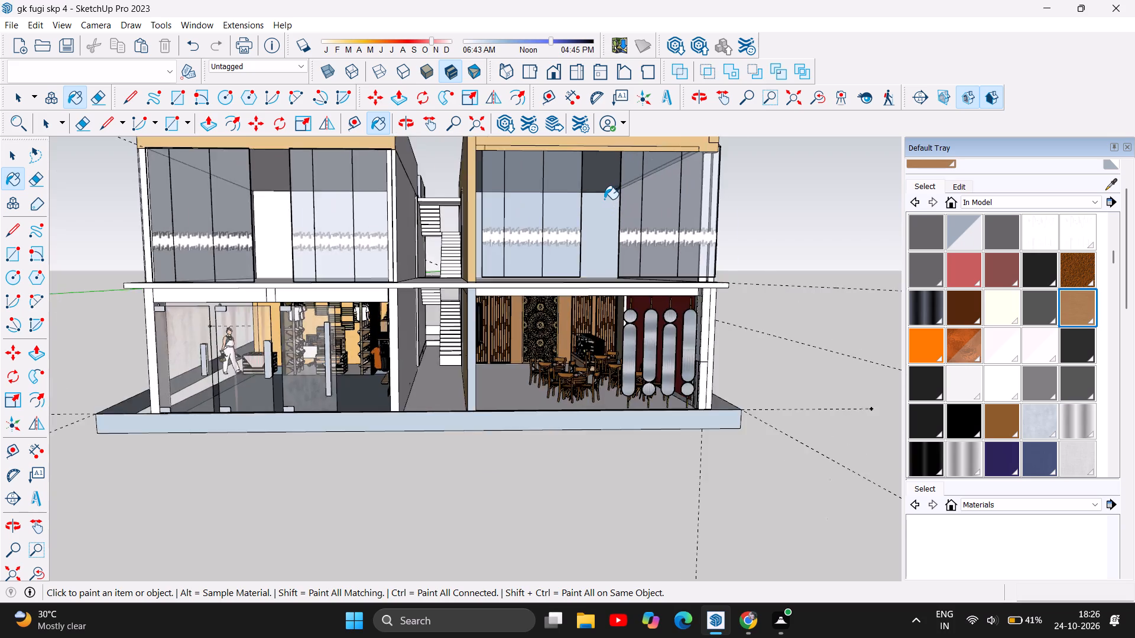
scroll(604, 199, up, 7)
scroll(602, 269, up, 3)
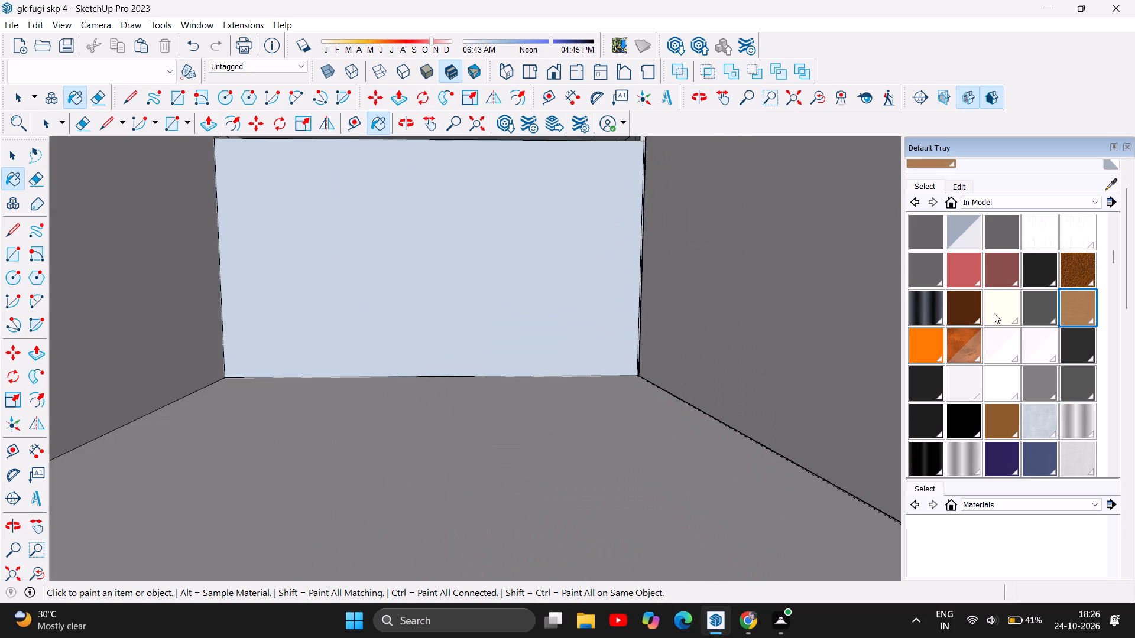
click(1007, 310)
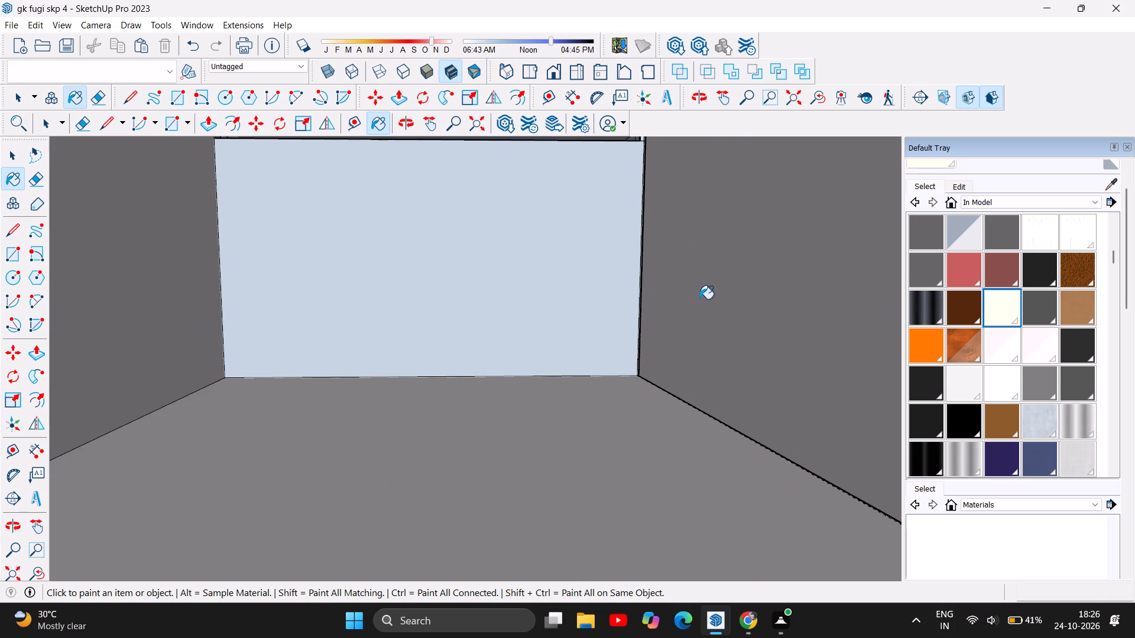
click(716, 300)
click(527, 261)
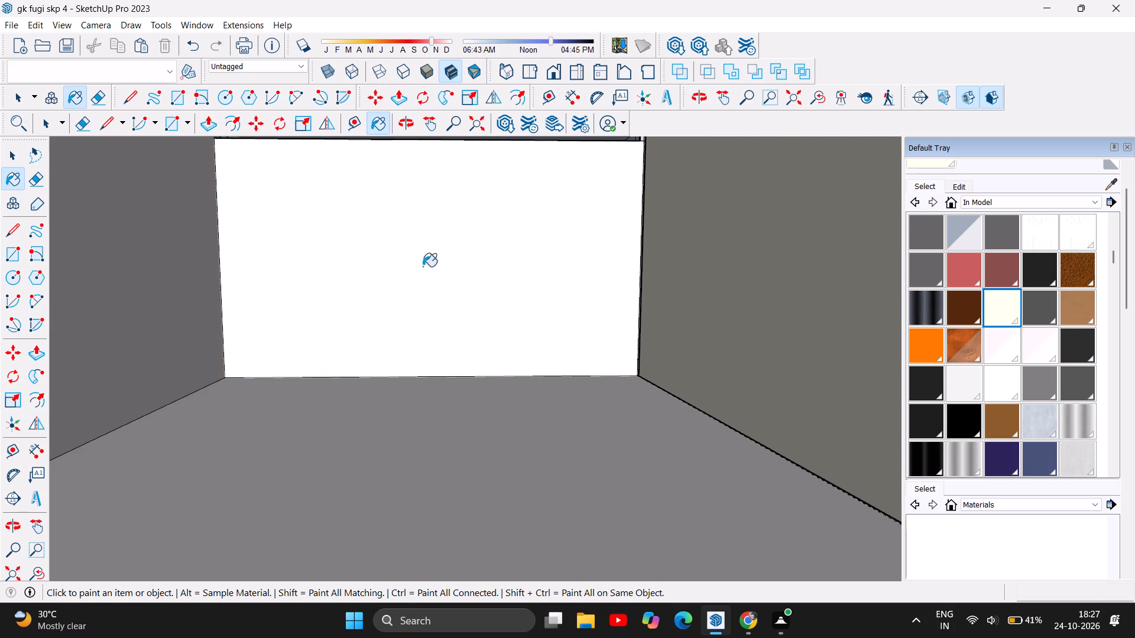
click(106, 294)
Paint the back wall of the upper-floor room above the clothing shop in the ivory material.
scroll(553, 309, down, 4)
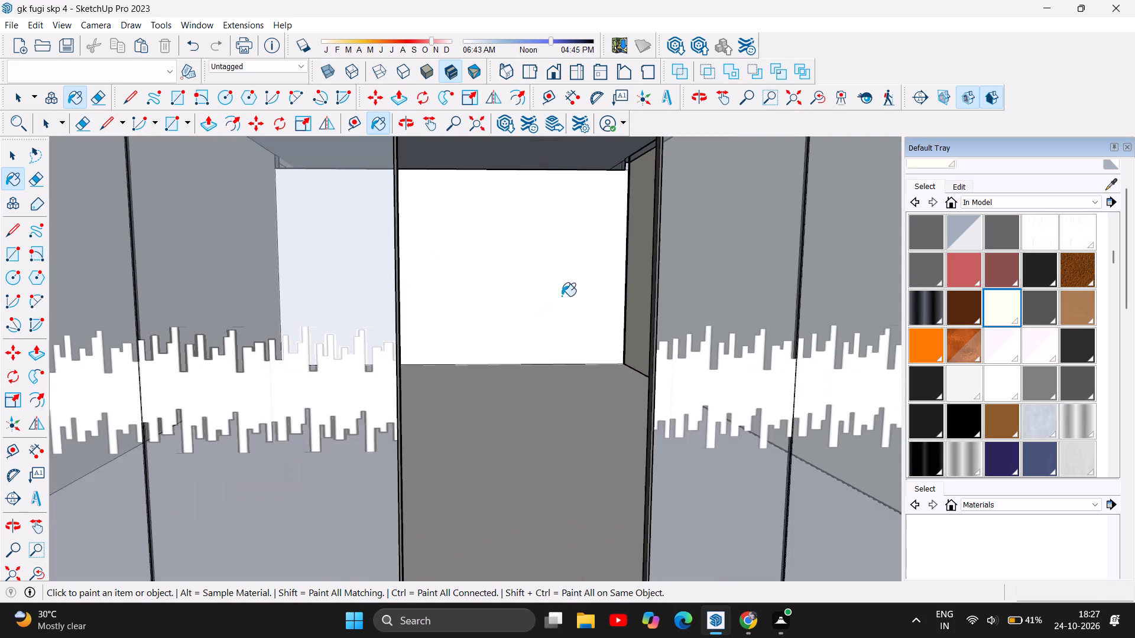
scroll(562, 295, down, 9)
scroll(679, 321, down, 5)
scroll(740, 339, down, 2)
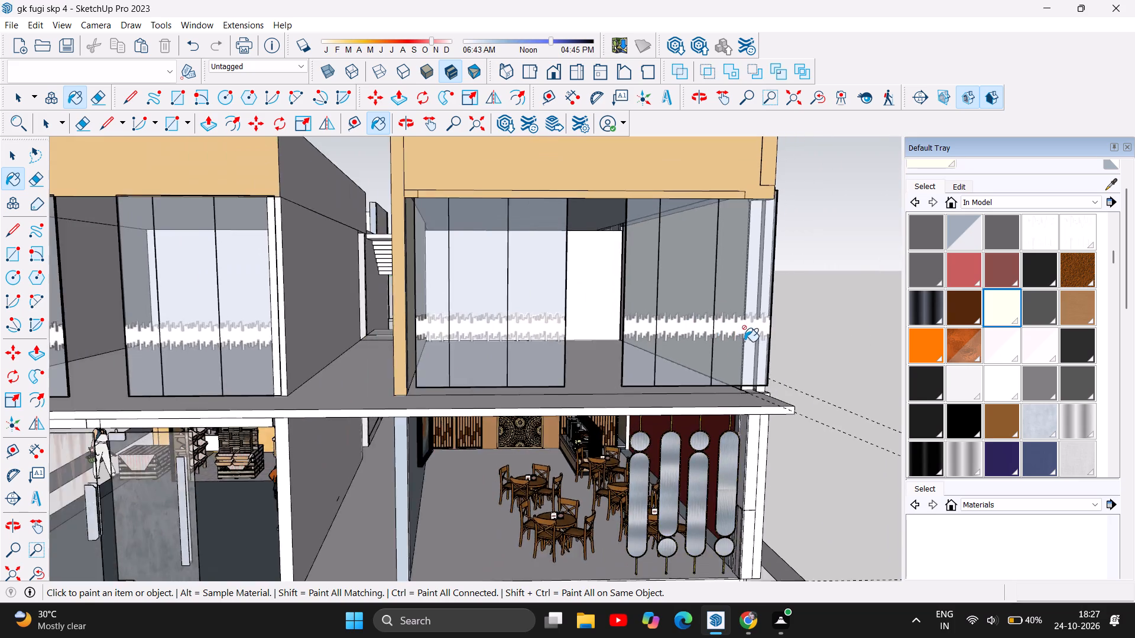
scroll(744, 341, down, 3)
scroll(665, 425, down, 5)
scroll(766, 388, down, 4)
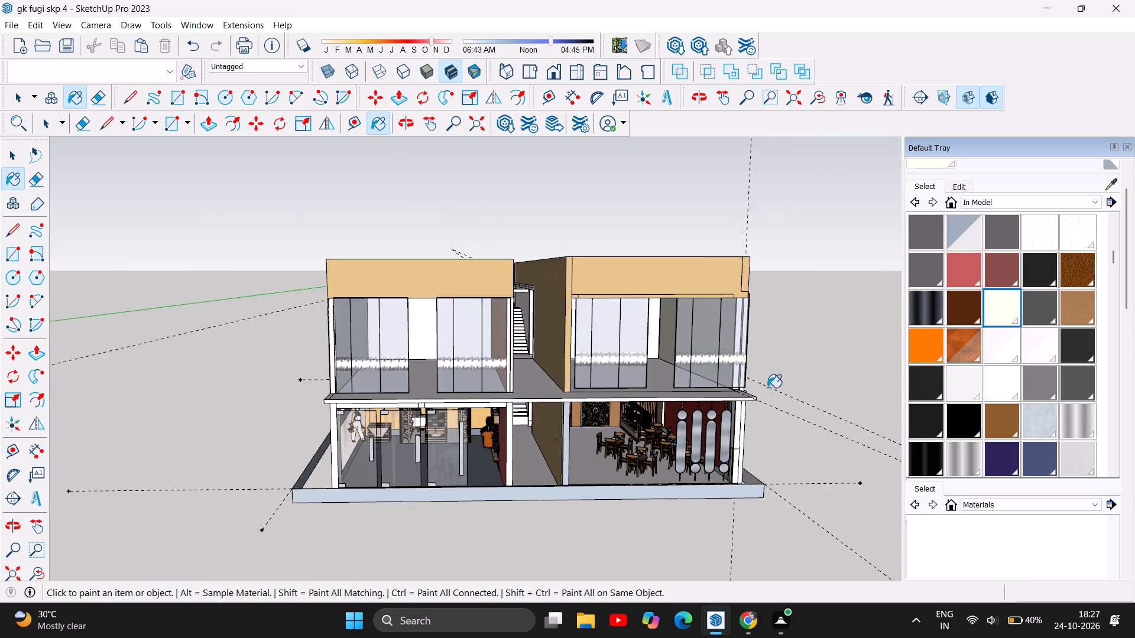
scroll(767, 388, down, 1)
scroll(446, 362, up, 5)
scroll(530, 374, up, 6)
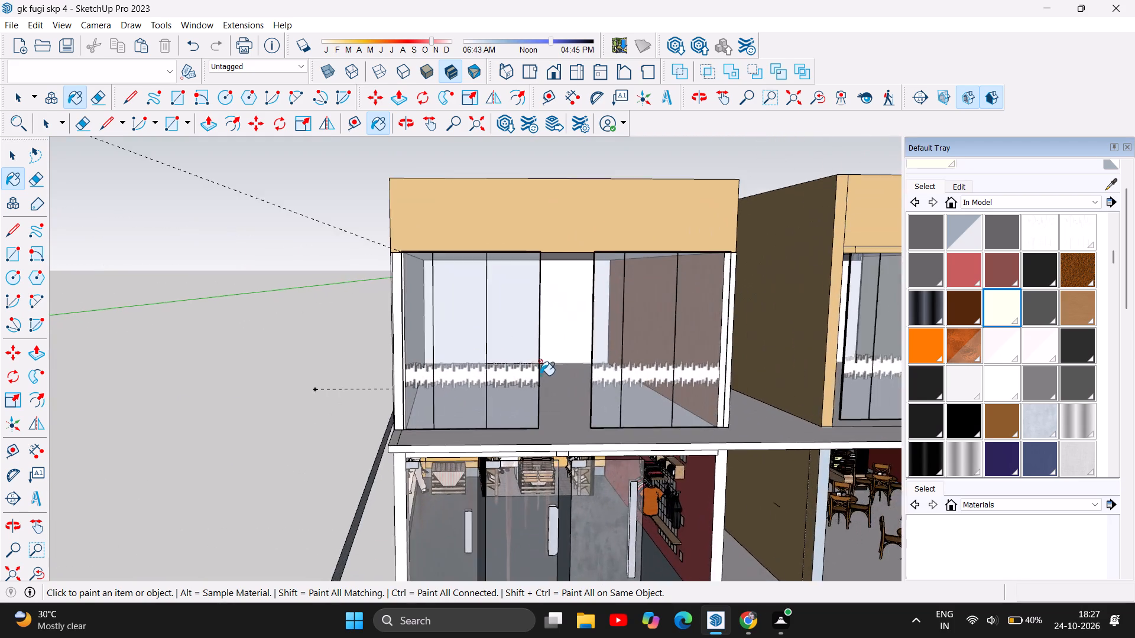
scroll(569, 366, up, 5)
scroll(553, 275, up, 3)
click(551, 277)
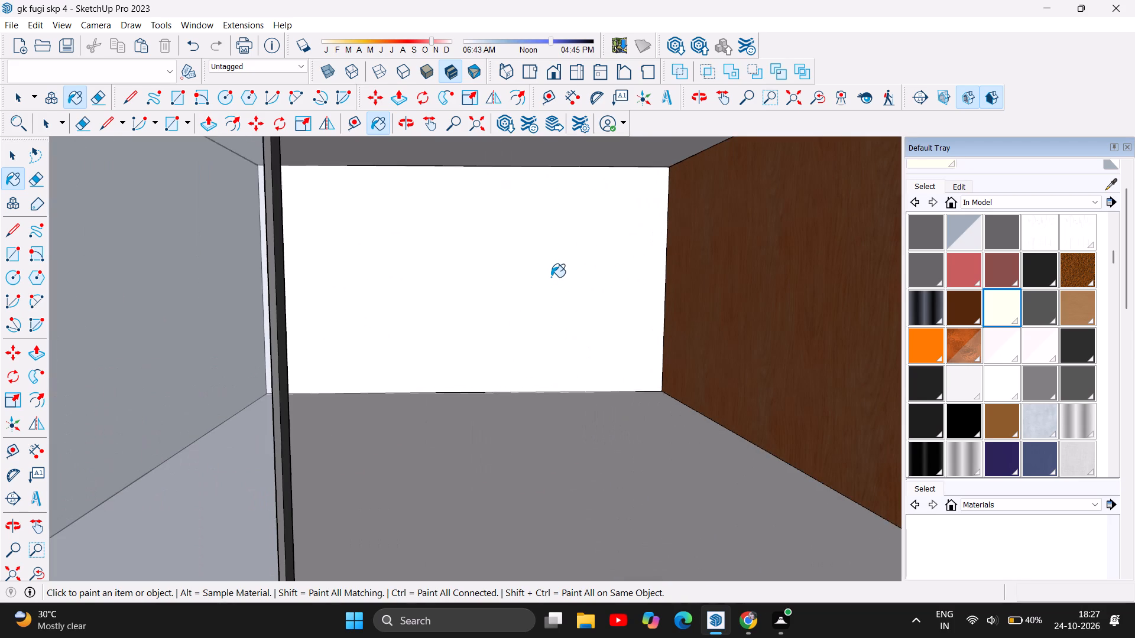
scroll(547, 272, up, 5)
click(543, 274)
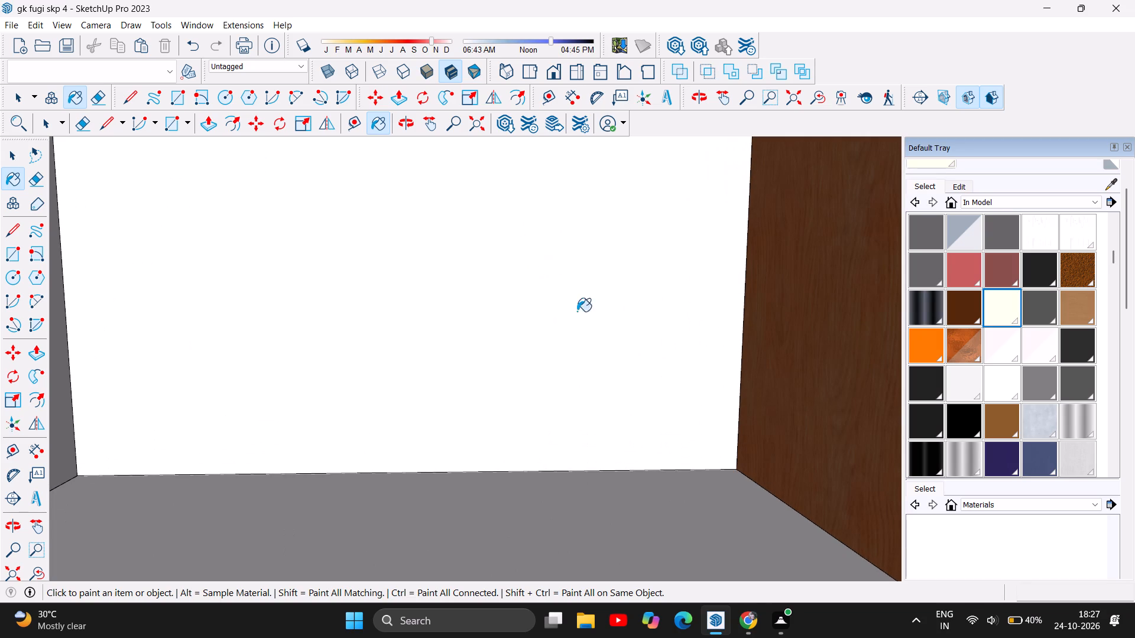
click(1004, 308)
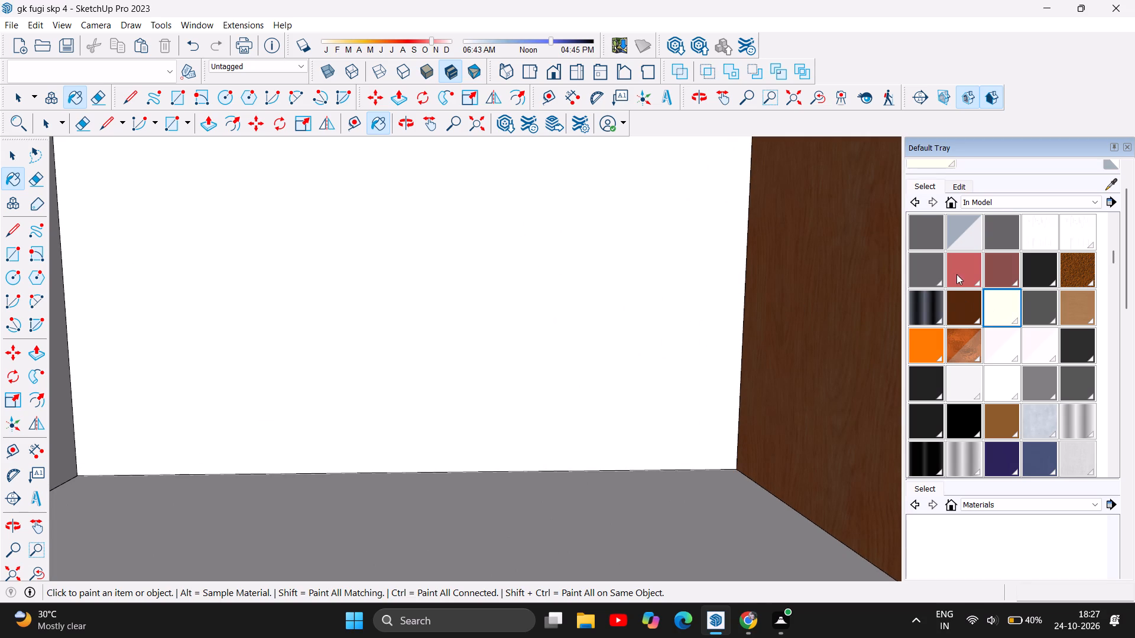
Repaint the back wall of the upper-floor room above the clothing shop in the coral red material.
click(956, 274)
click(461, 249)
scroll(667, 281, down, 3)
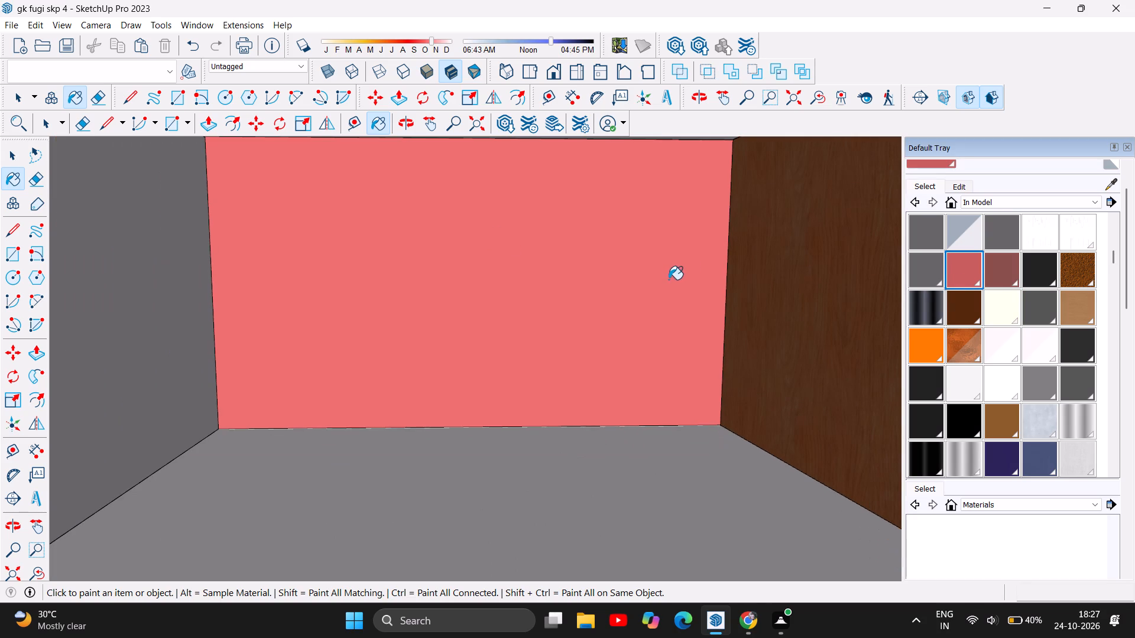
Paint the back wall and the grey side wall of the room above the clothing shop in the mottled light blue-grey material.
click(1000, 388)
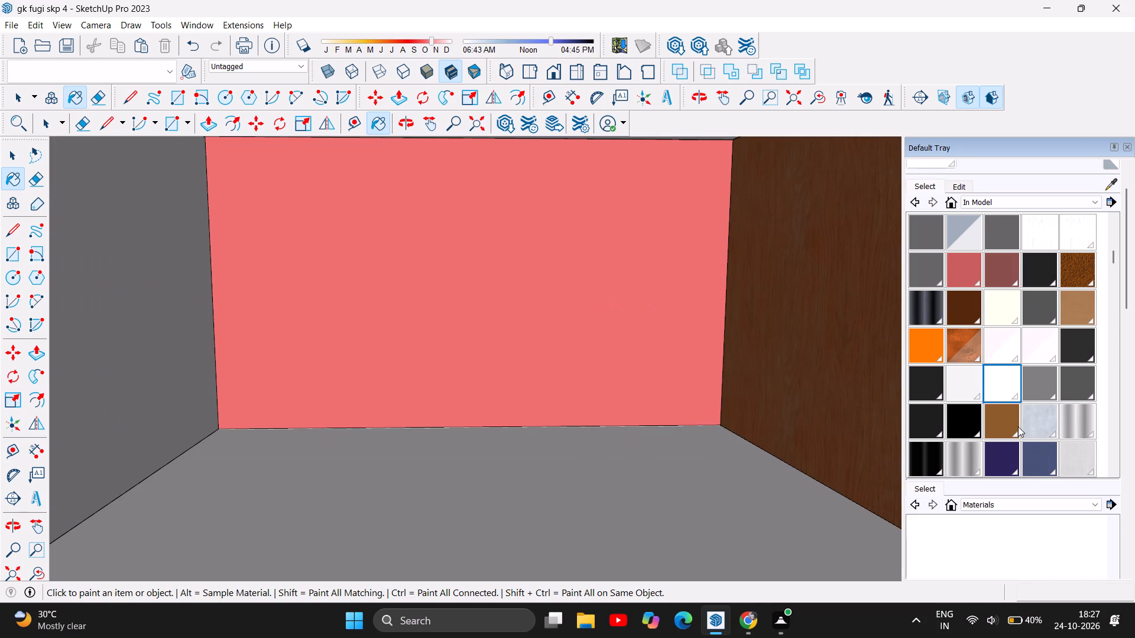
click(1034, 419)
click(585, 263)
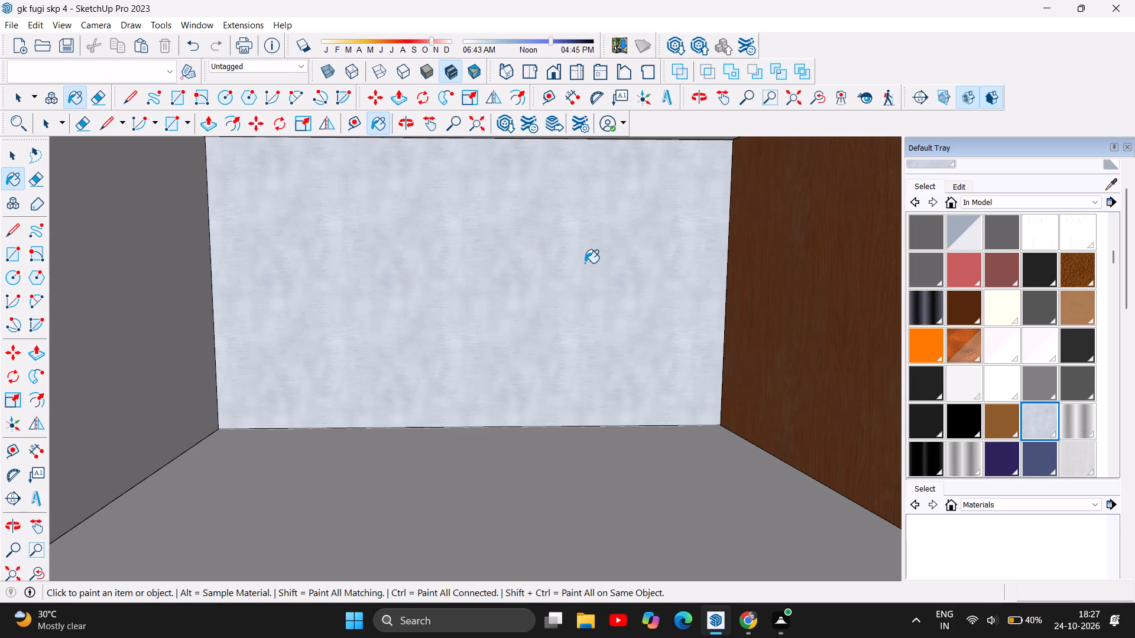
click(132, 288)
Examine the building front, comparing the painted upper-floor rooms with the clothing shop and café below.
scroll(450, 275, down, 4)
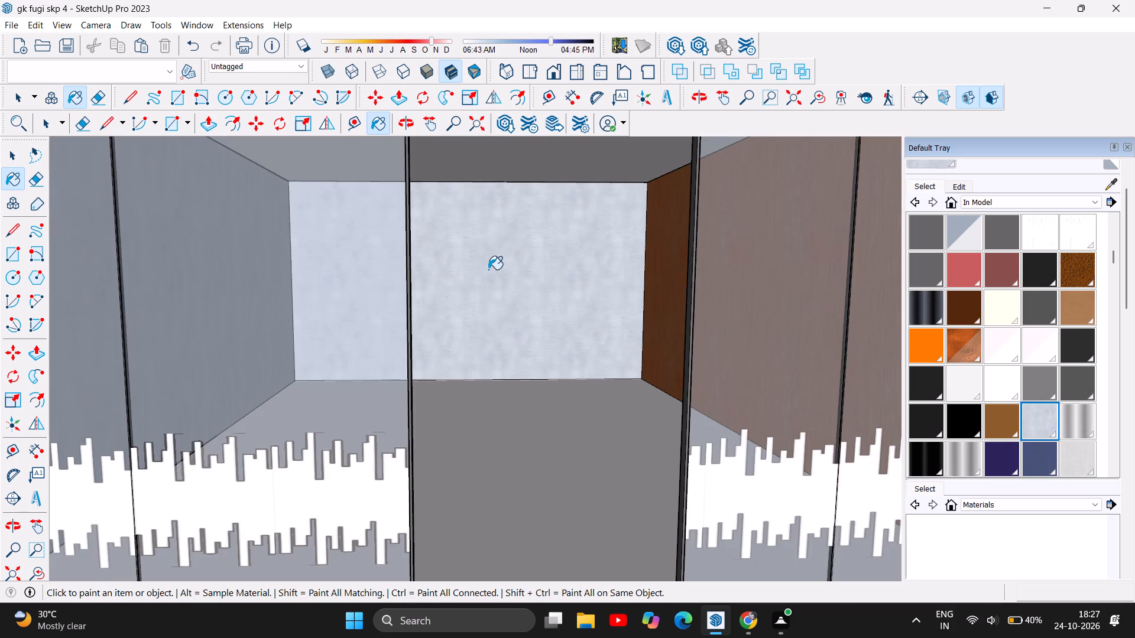
scroll(494, 269, down, 3)
scroll(540, 300, down, 8)
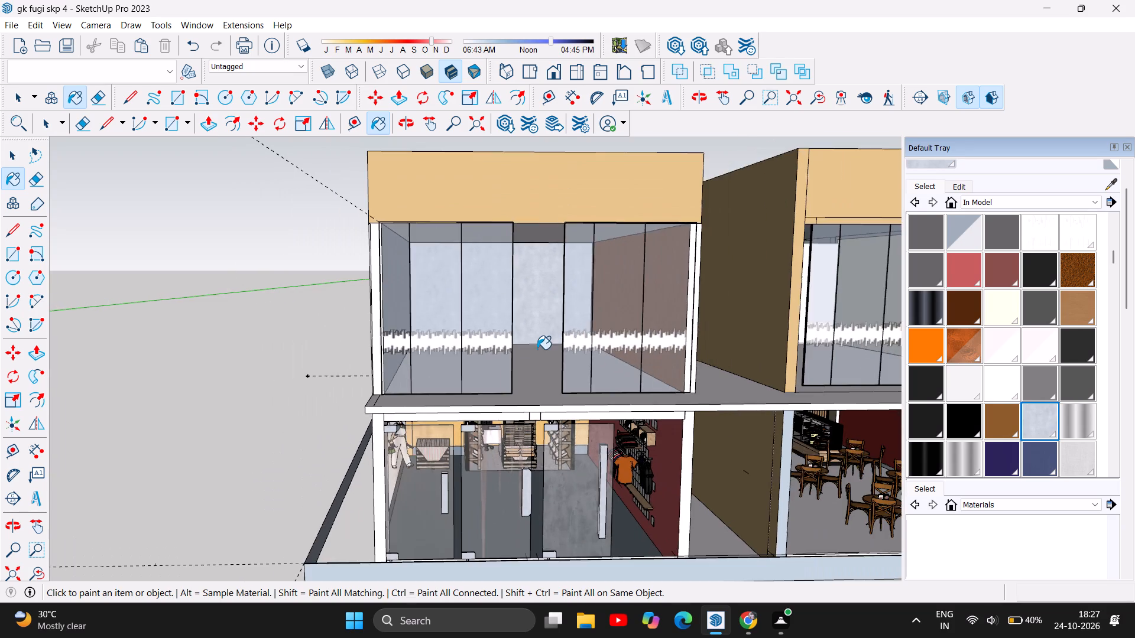
scroll(537, 349, down, 5)
scroll(441, 365, down, 6)
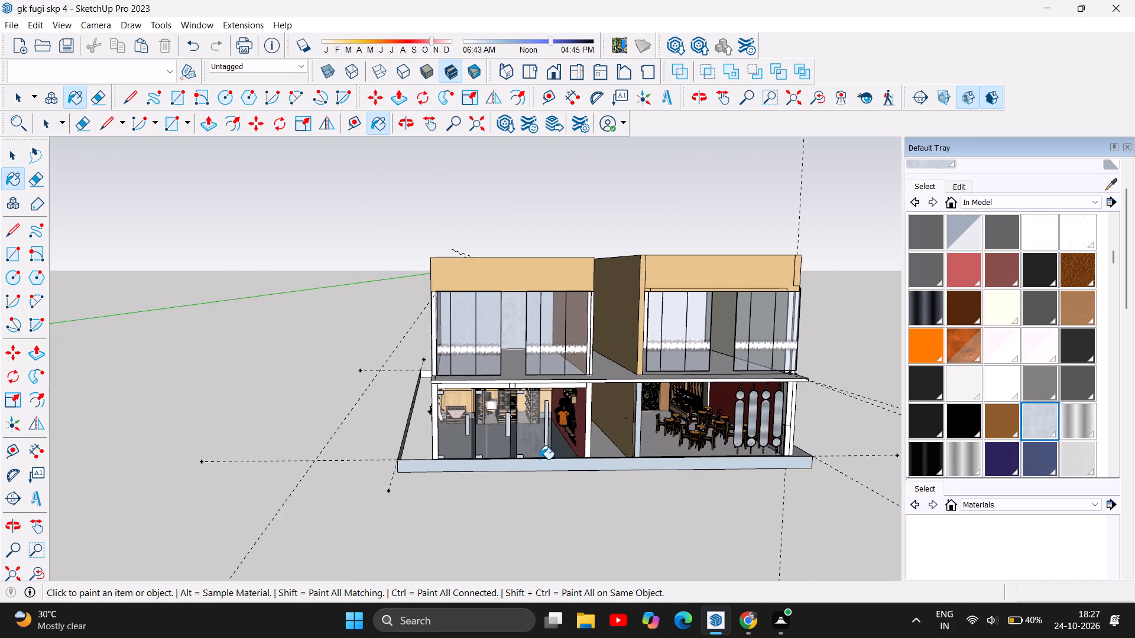
scroll(598, 445, up, 8)
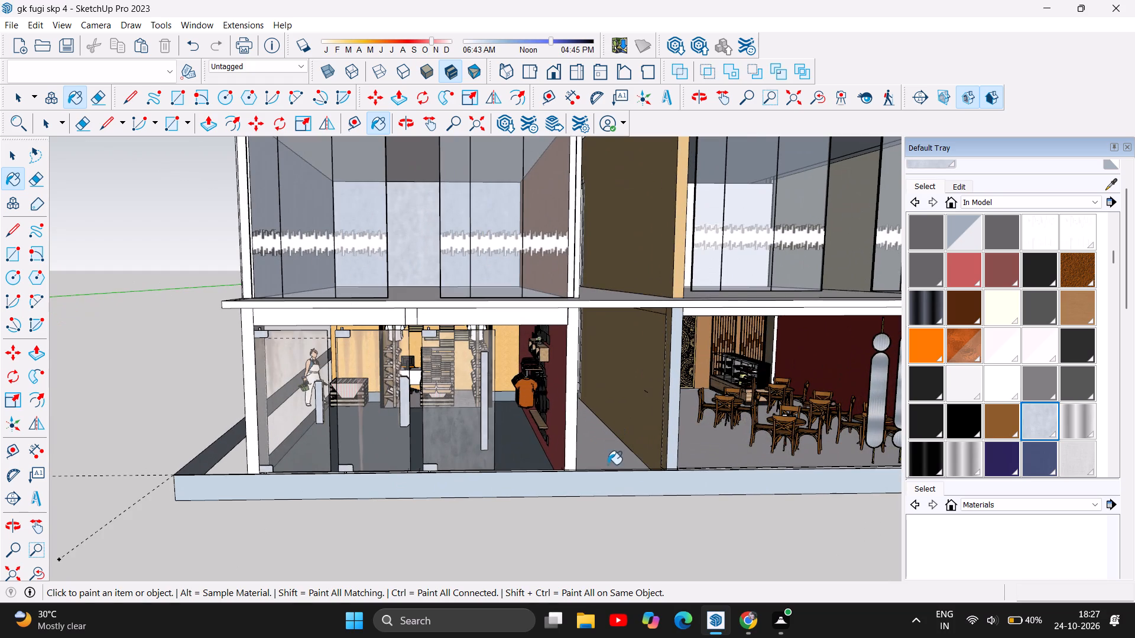
scroll(546, 528, down, 5)
scroll(399, 497, down, 5)
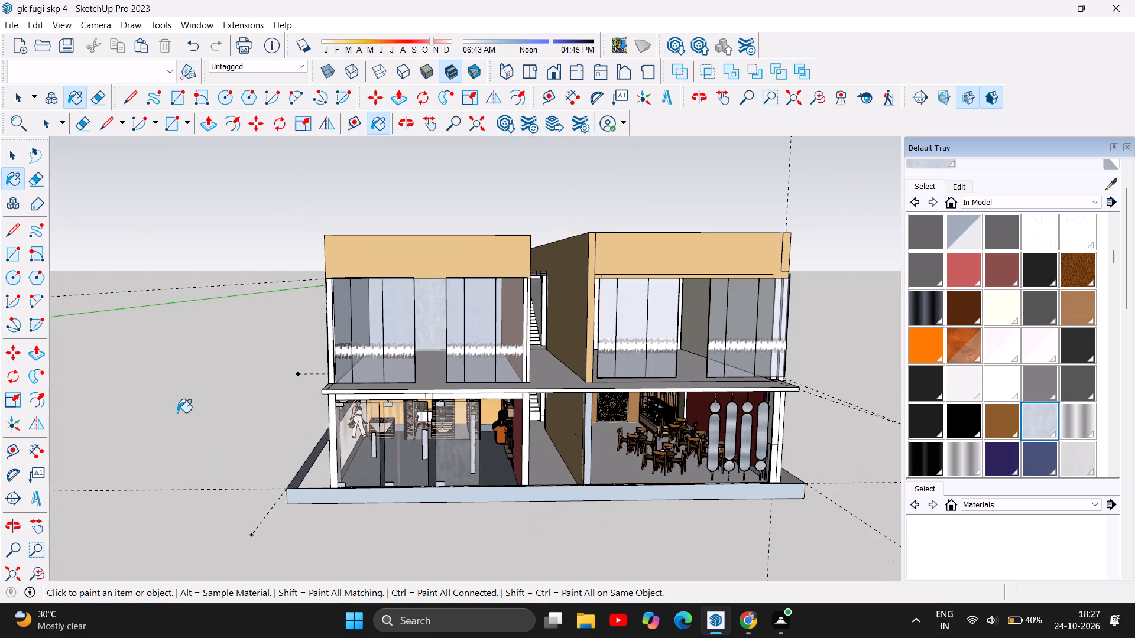
scroll(205, 397, down, 5)
scroll(340, 390, up, 5)
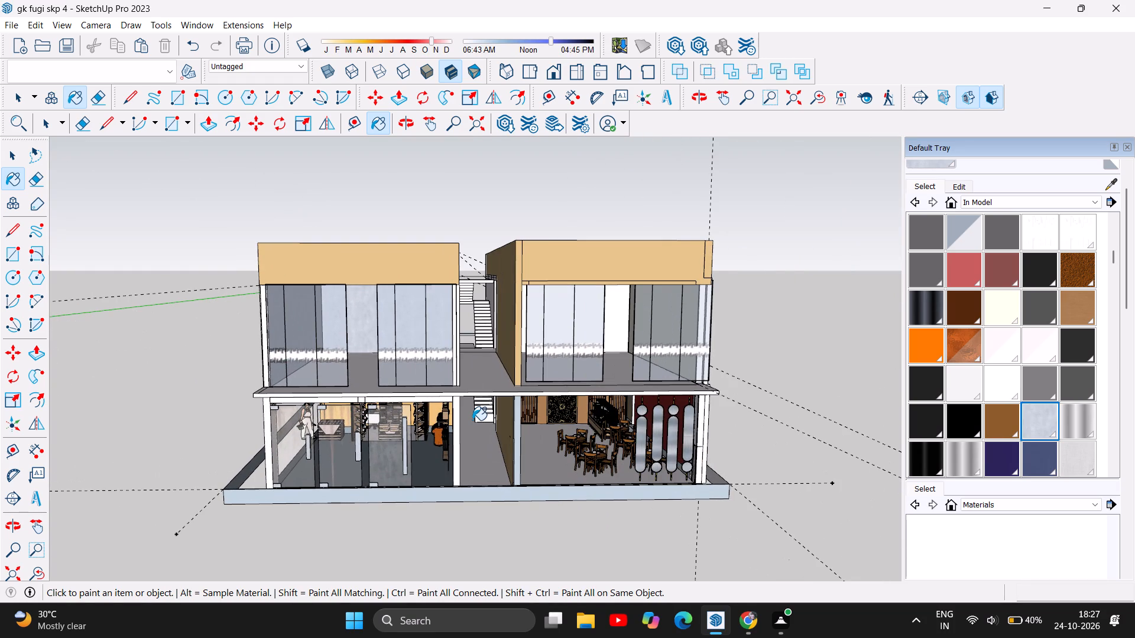
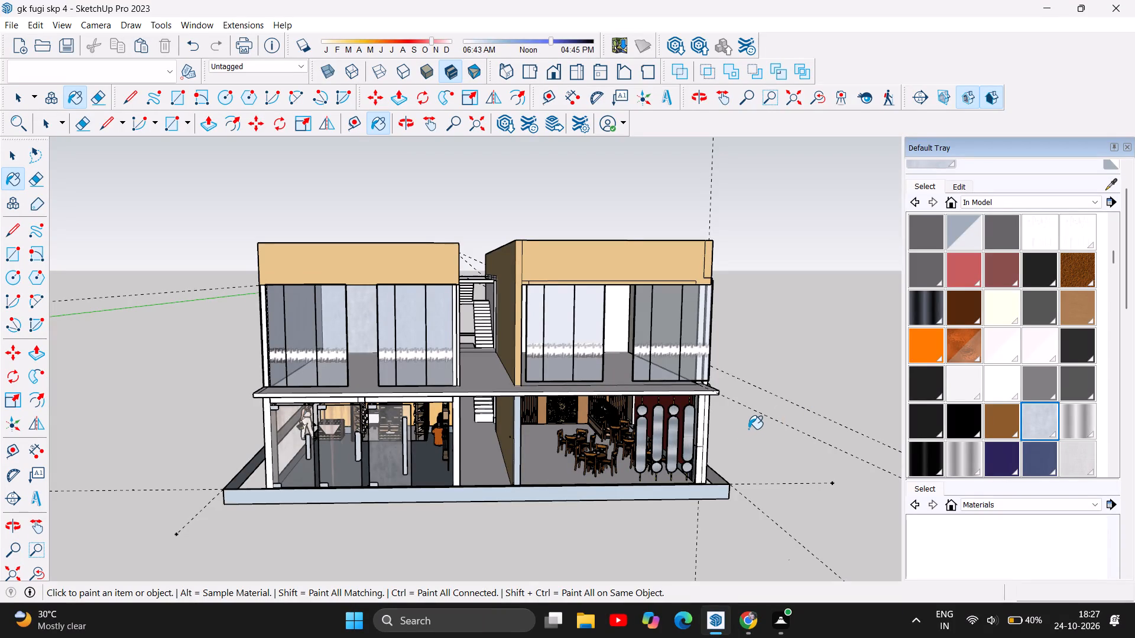
Import the Suspended+Feature+Light model from Downloads and place it on the ground outside the café's front corner.
scroll(584, 517, up, 6)
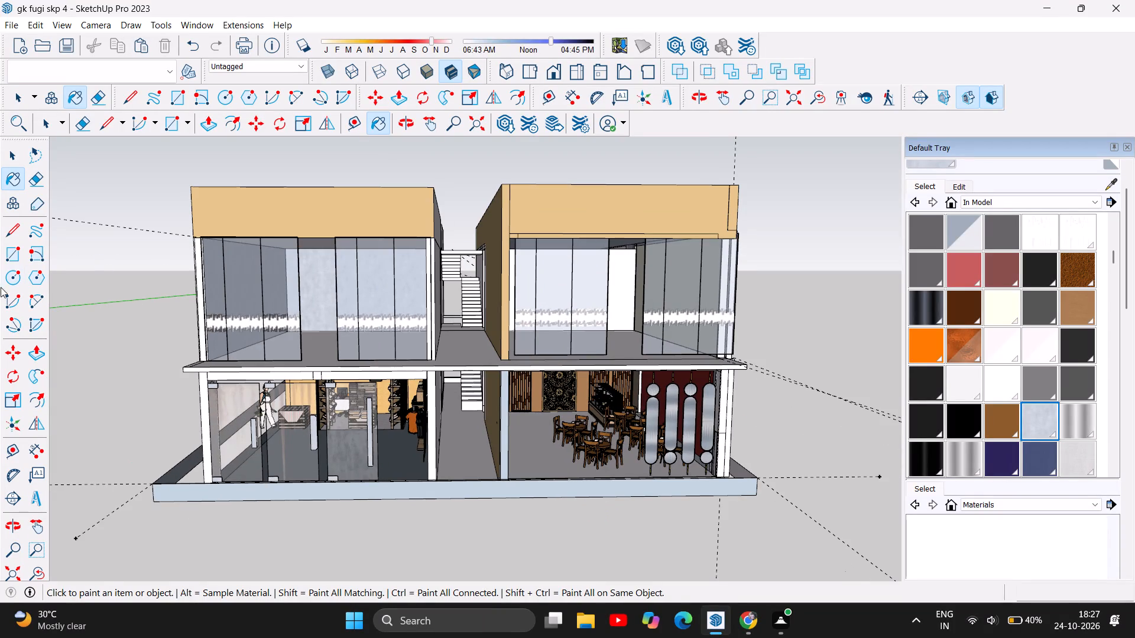
scroll(573, 545, up, 2)
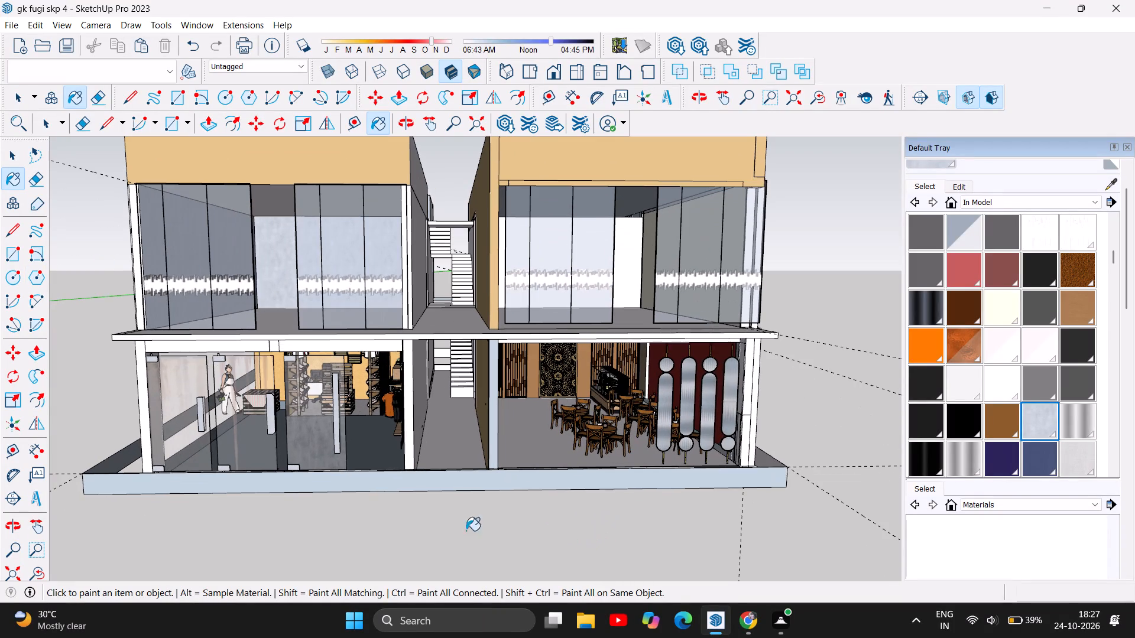
scroll(400, 535, down, 4)
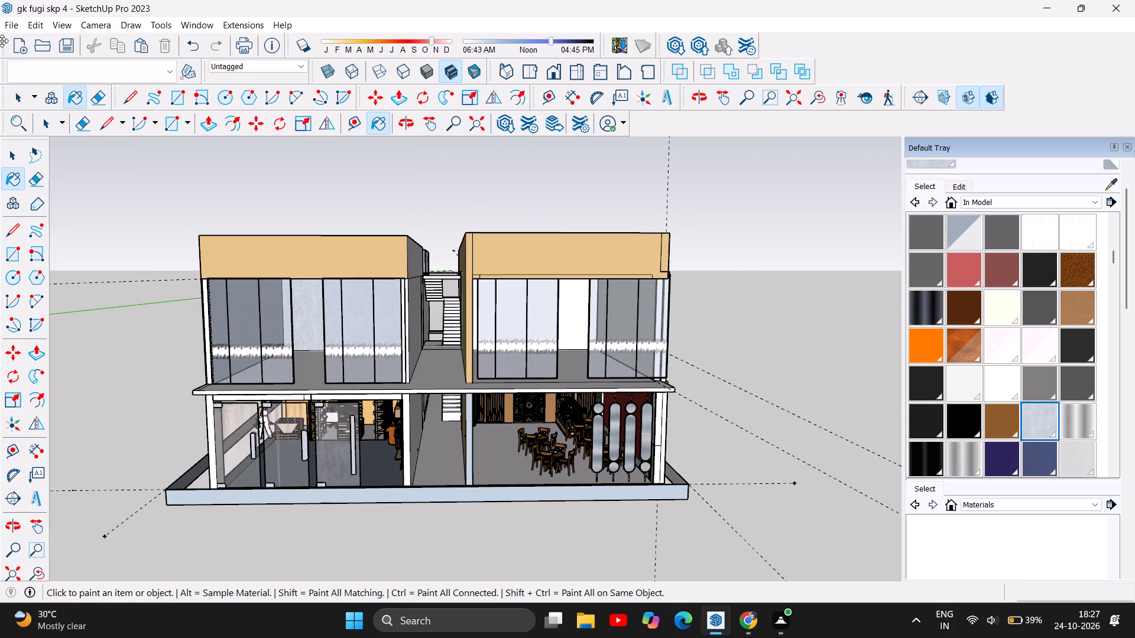
click(15, 28)
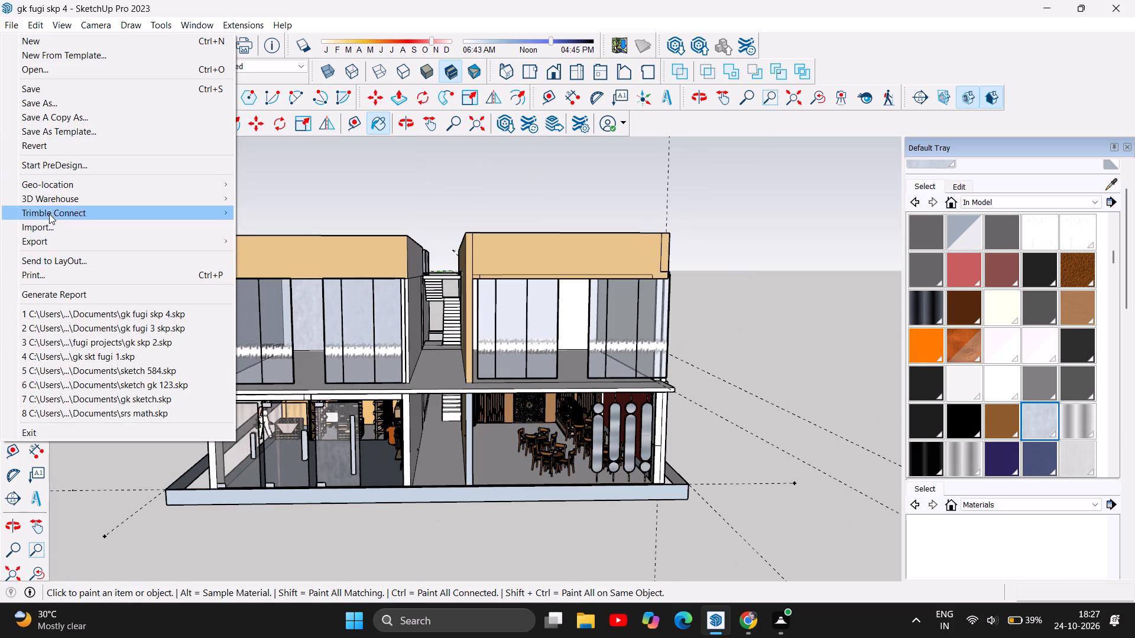
click(54, 233)
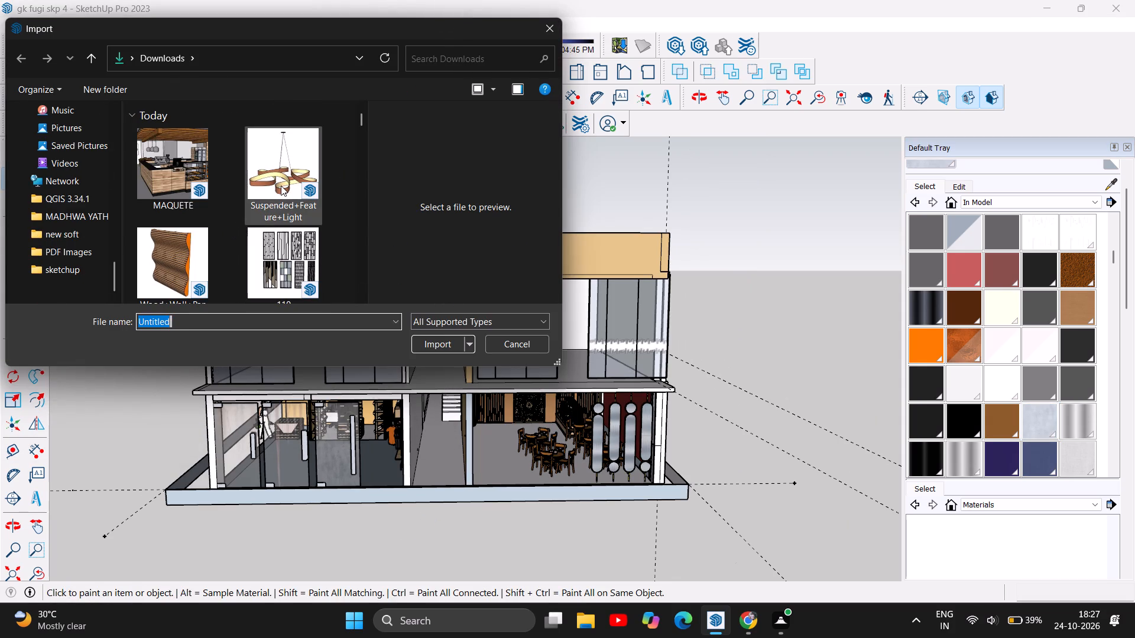
click(281, 185)
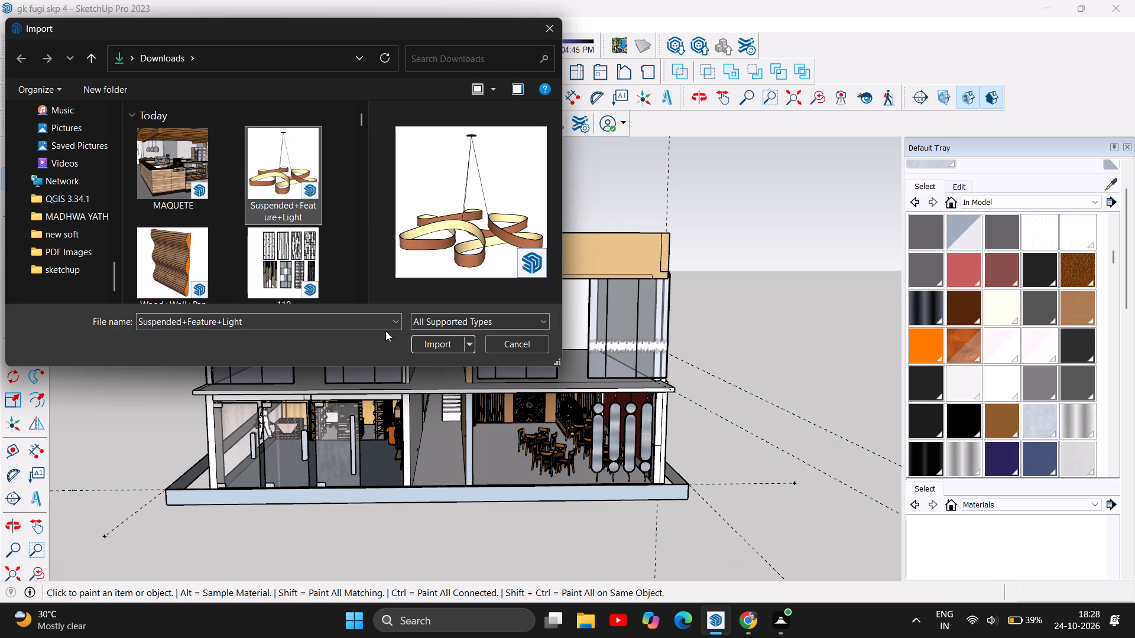
click(442, 342)
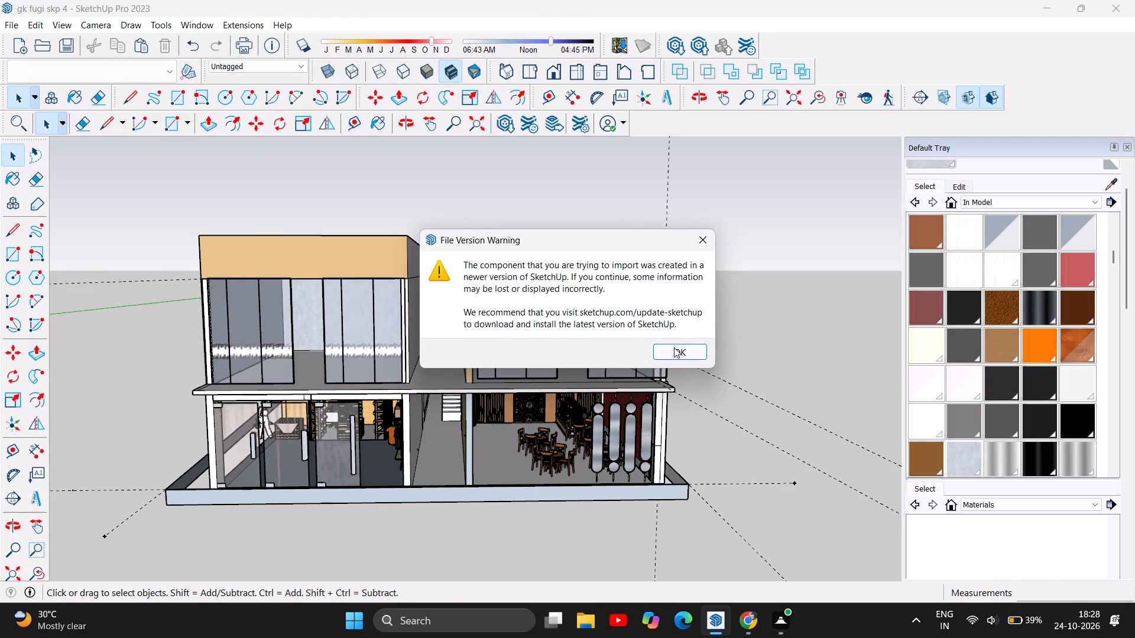
click(673, 350)
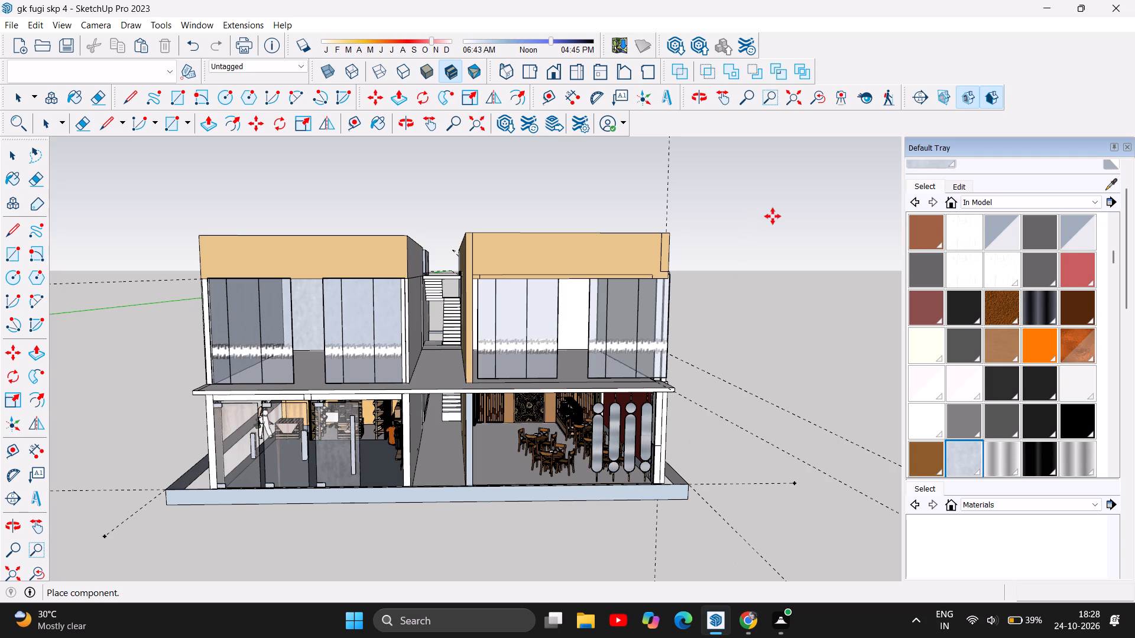
scroll(738, 530, down, 3)
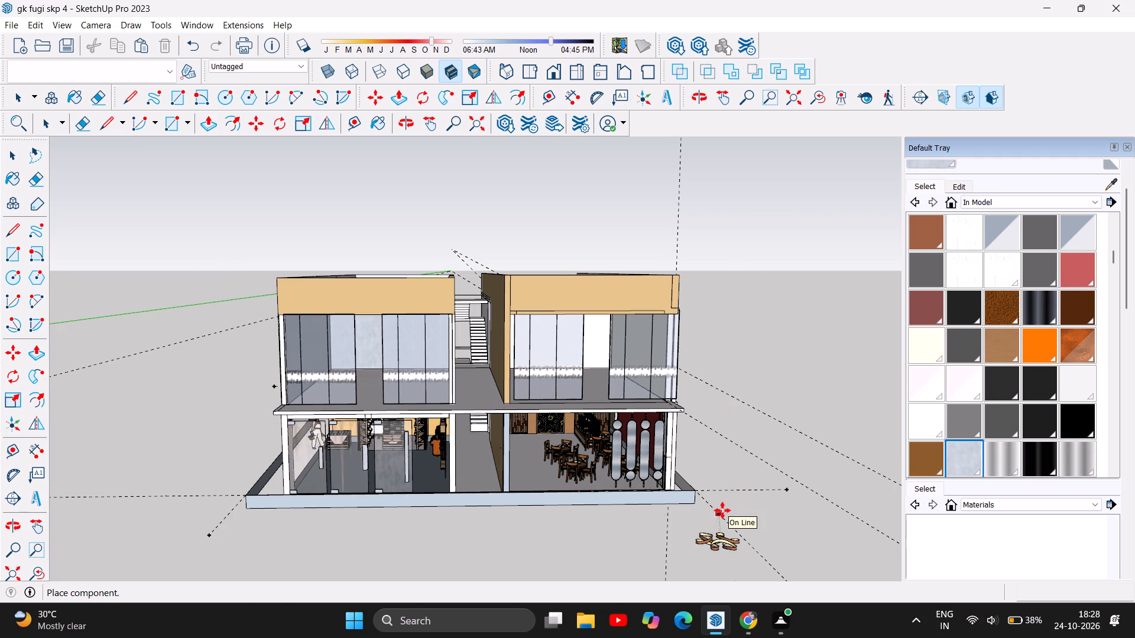
click(722, 510)
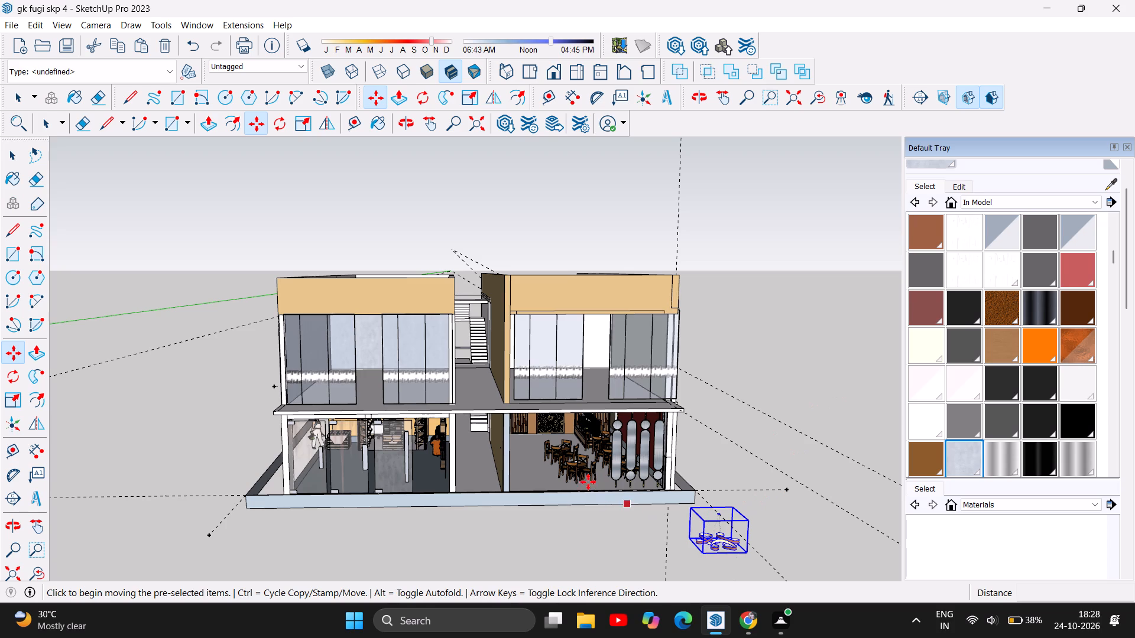
Move the suspended feature light by its ceiling mount into the café, hanging it from the ceiling above the dining tables.
scroll(588, 481, up, 7)
scroll(580, 425, up, 6)
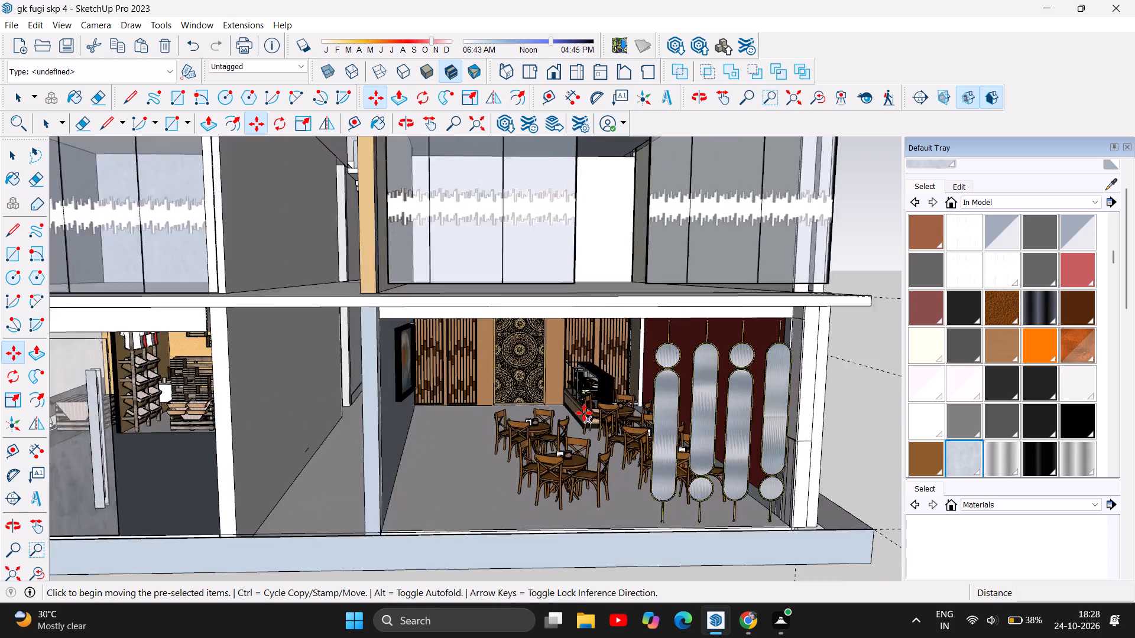
scroll(584, 413, up, 3)
scroll(508, 288, down, 3)
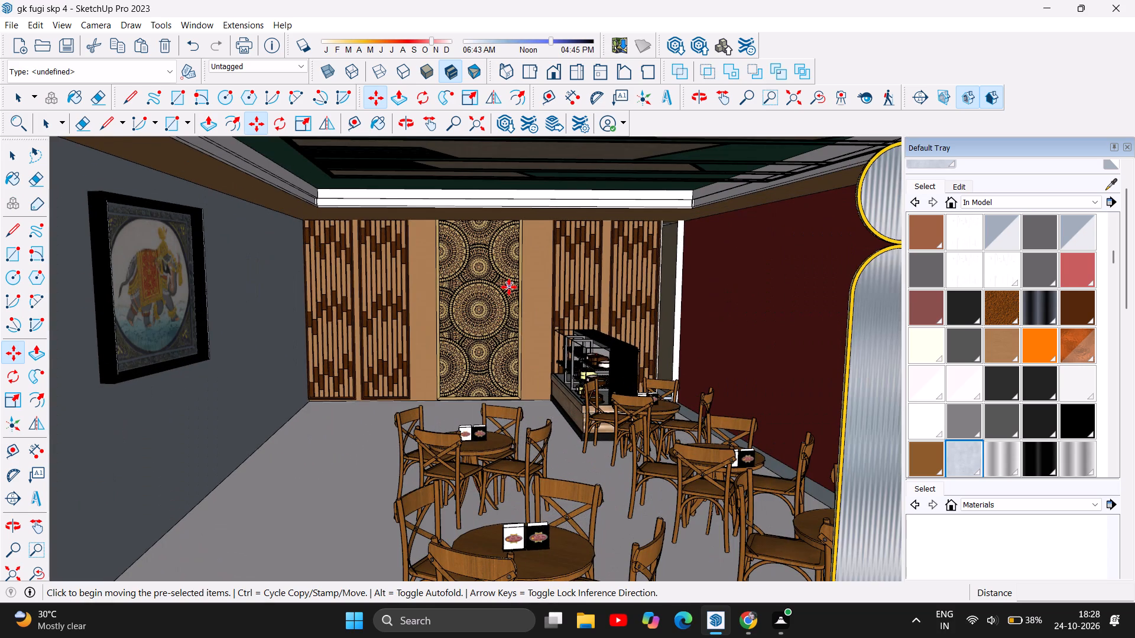
scroll(509, 287, down, 9)
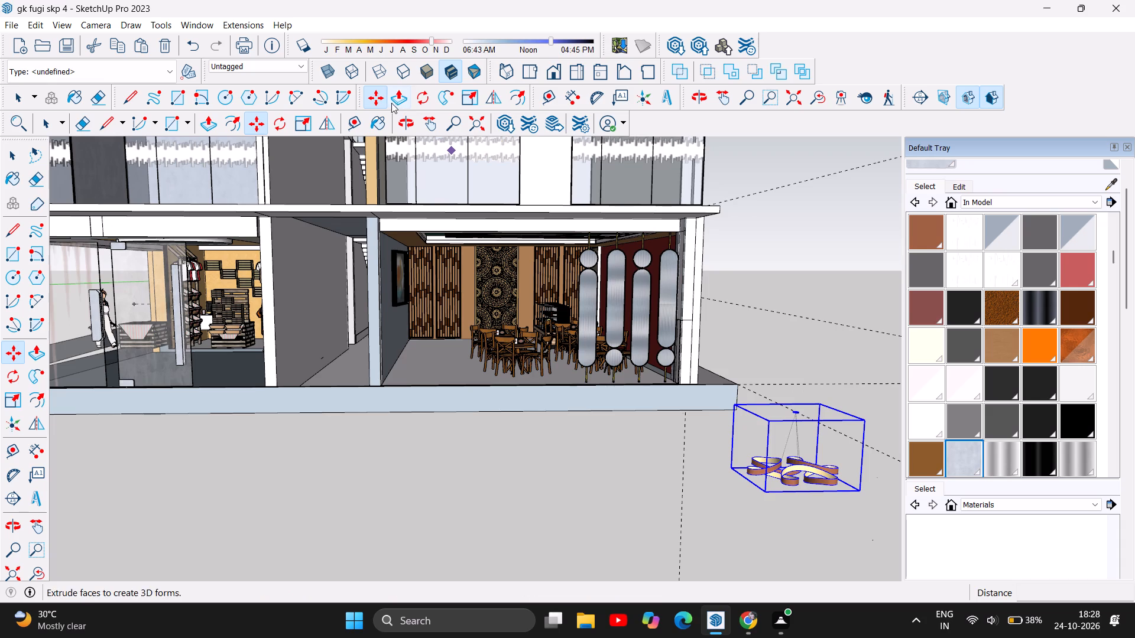
click(376, 96)
drag(793, 414, 625, 358)
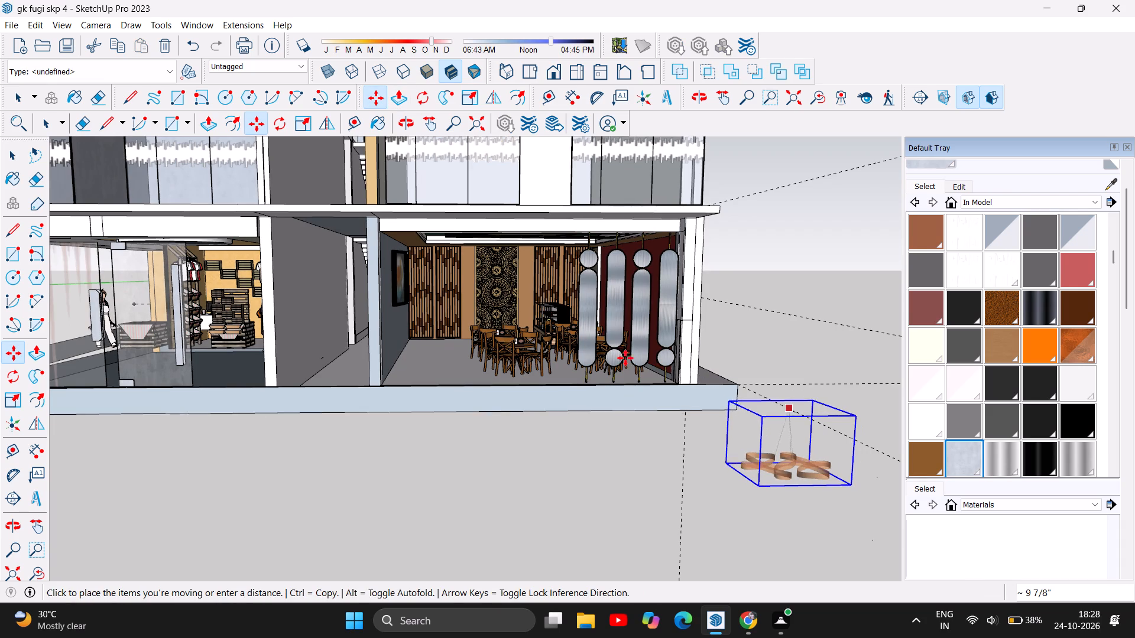
drag(625, 358, 520, 265)
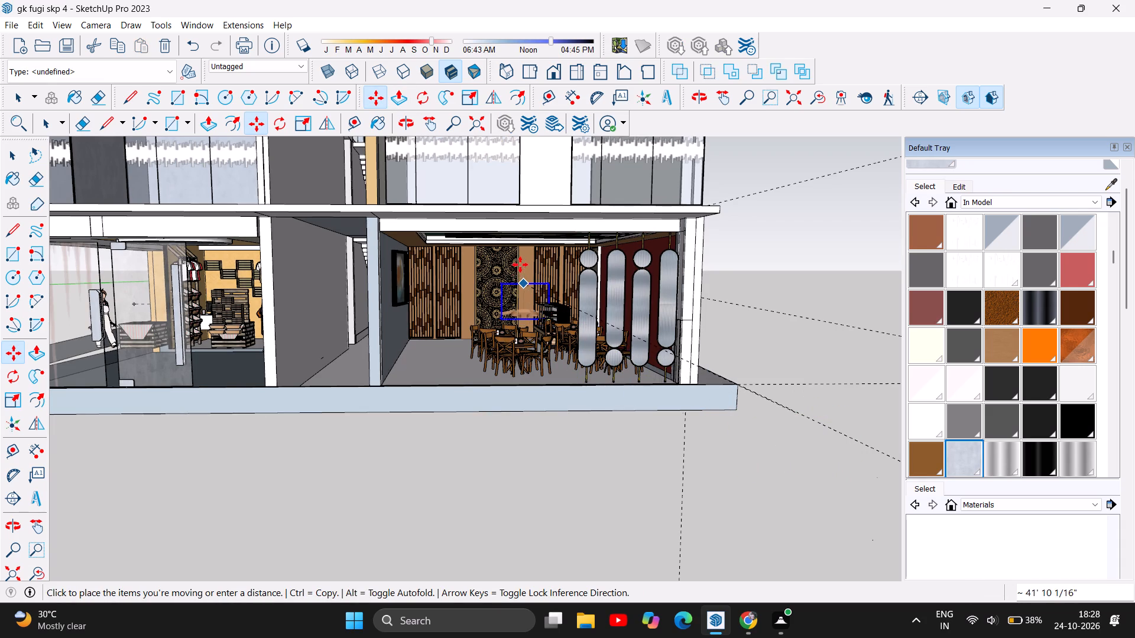
drag(520, 265, 526, 232)
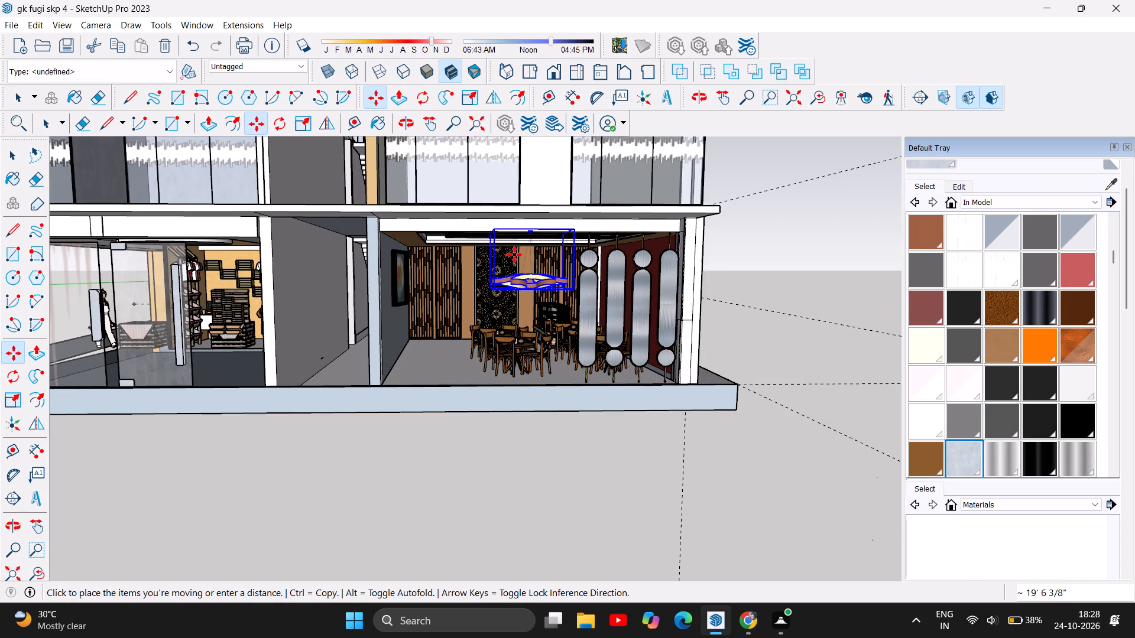
Examine the suspended light's placement inside the café and against the whole building front.
scroll(455, 289, up, 5)
scroll(455, 289, down, 4)
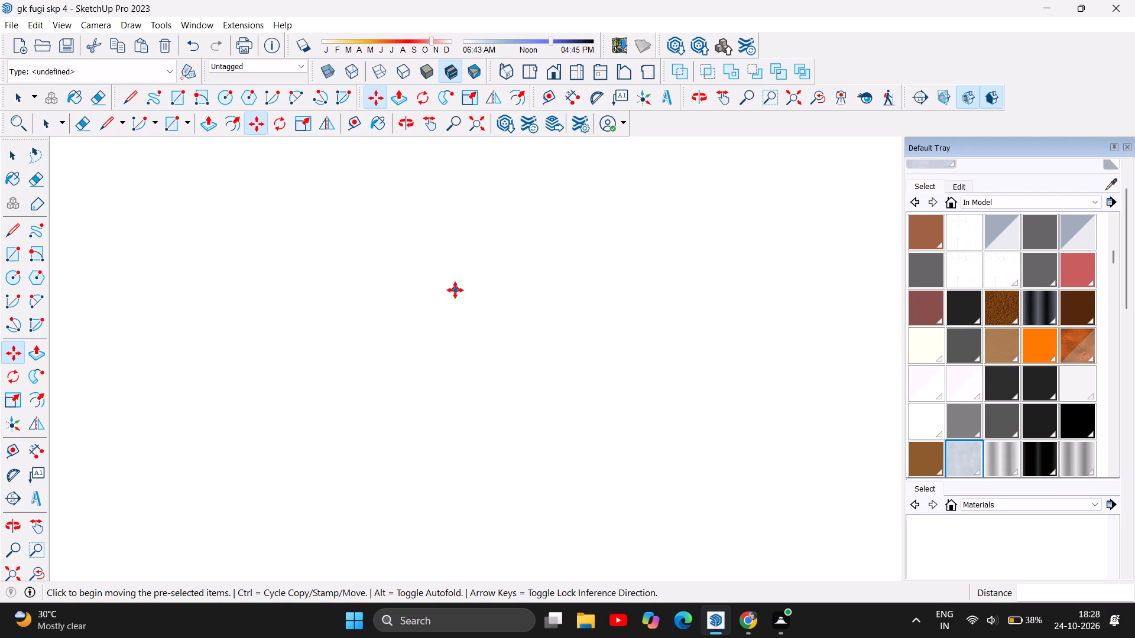
scroll(474, 325, down, 5)
scroll(494, 429, down, 12)
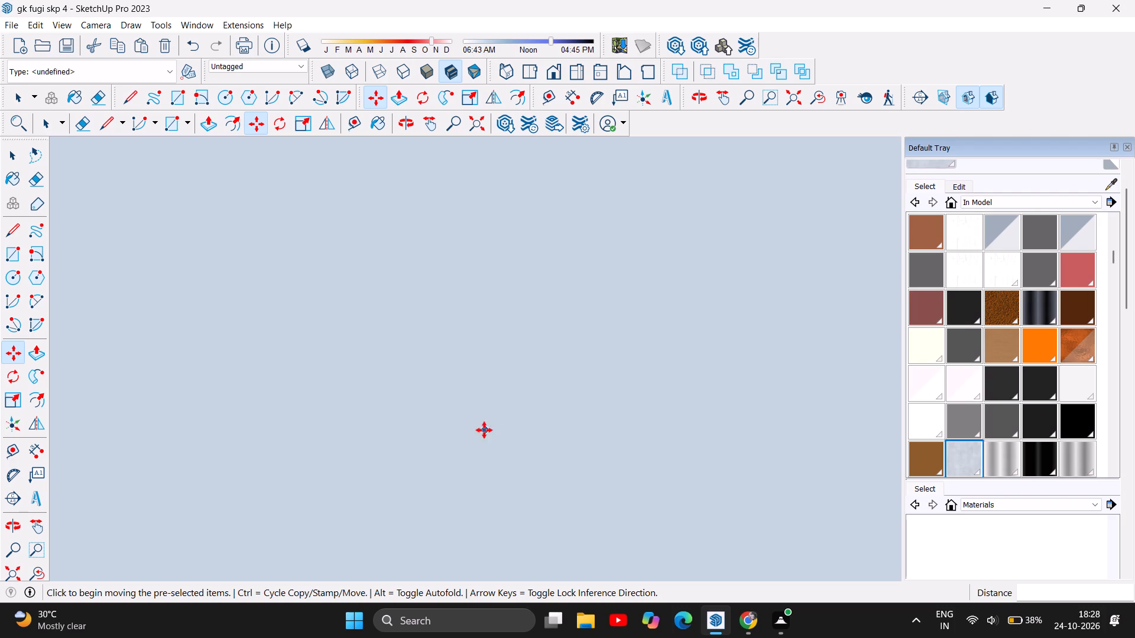
scroll(484, 430, down, 19)
scroll(494, 377, down, 9)
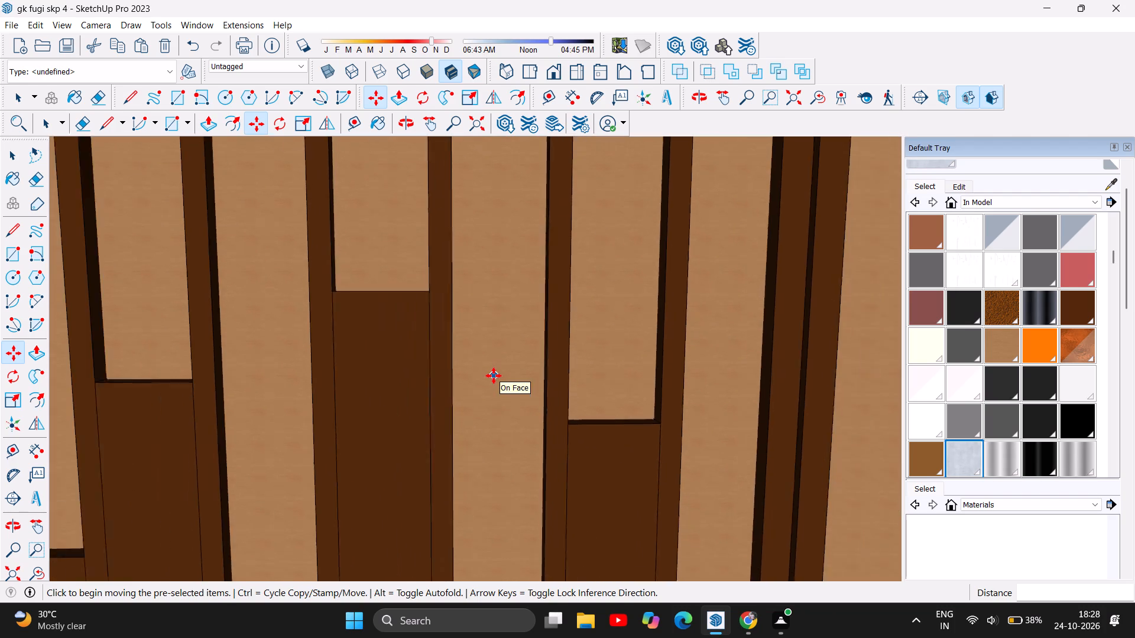
scroll(494, 376, down, 20)
scroll(494, 376, down, 6)
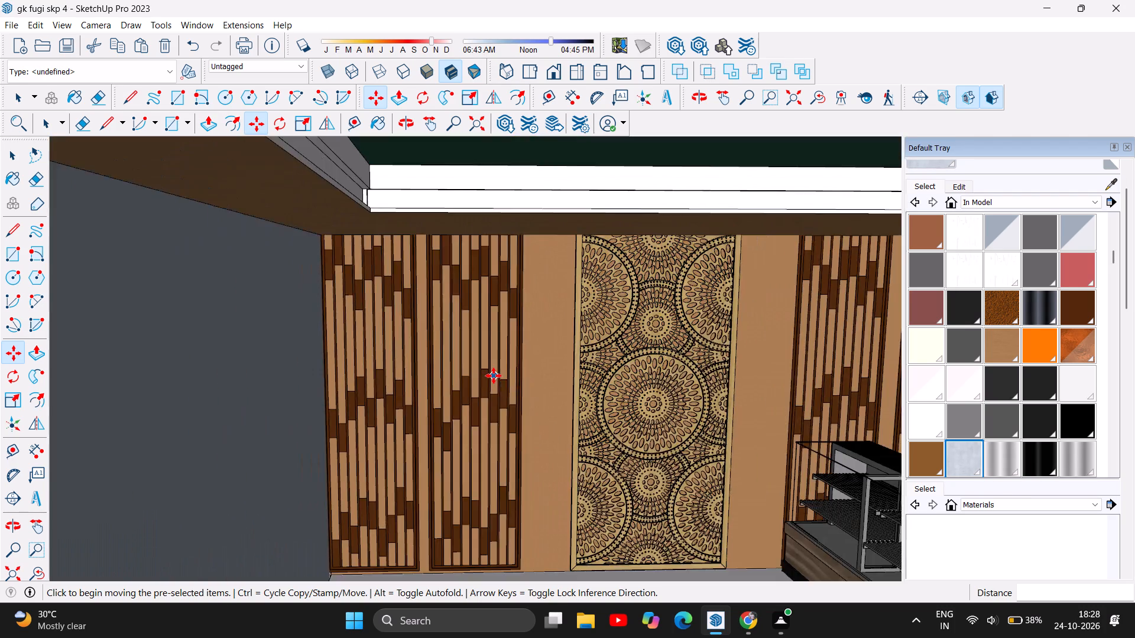
scroll(494, 376, down, 19)
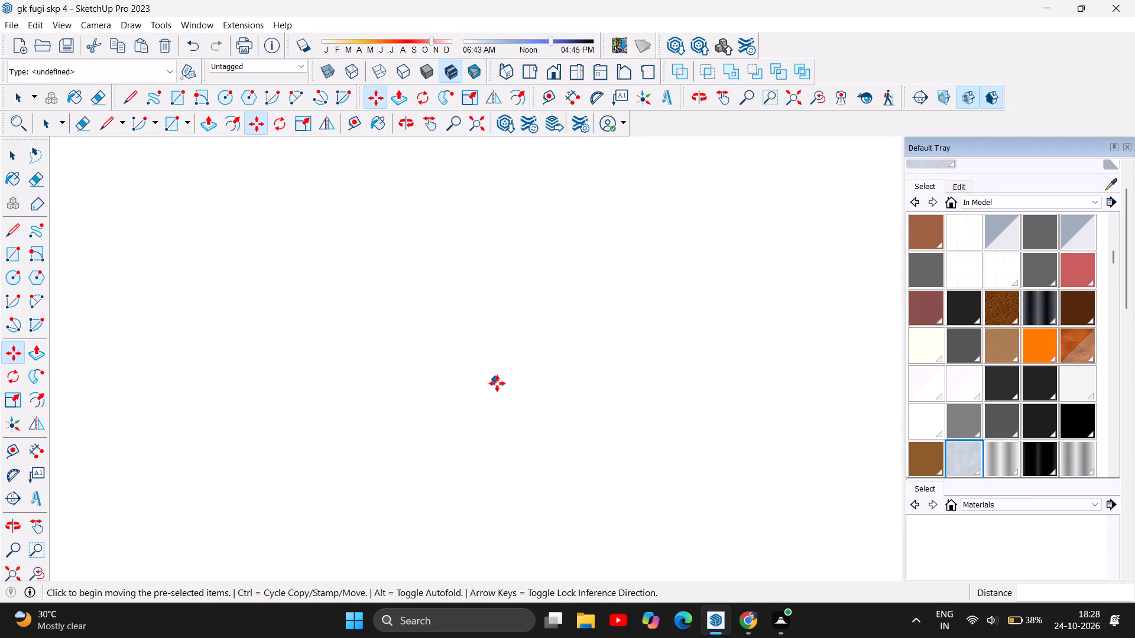
scroll(497, 383, down, 2)
click(14, 576)
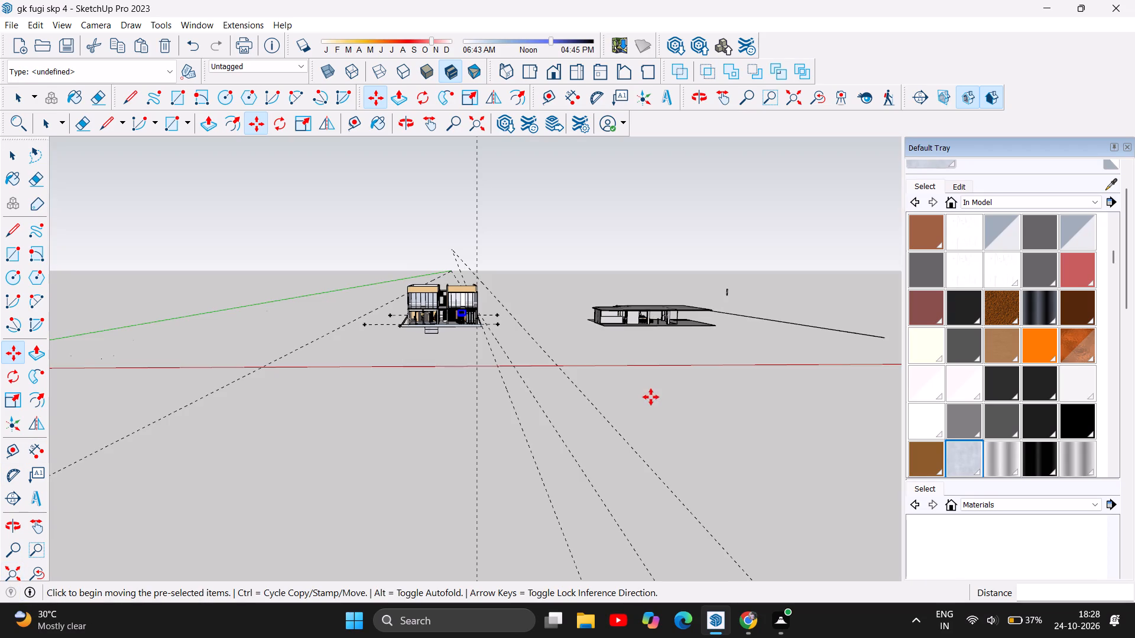
scroll(414, 313, up, 5)
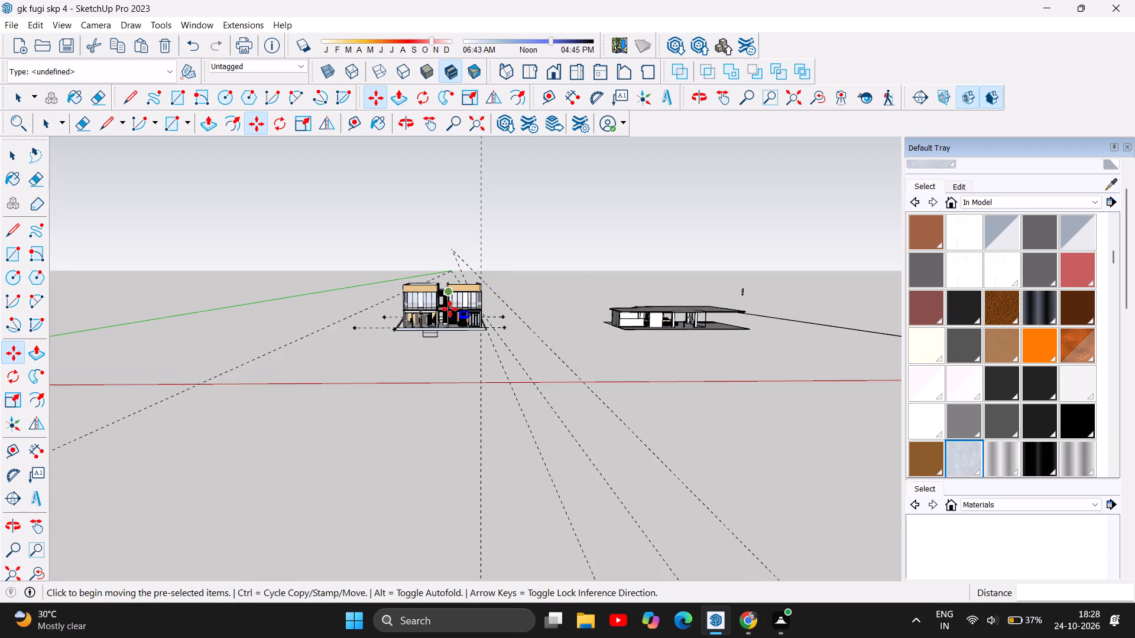
scroll(450, 309, up, 17)
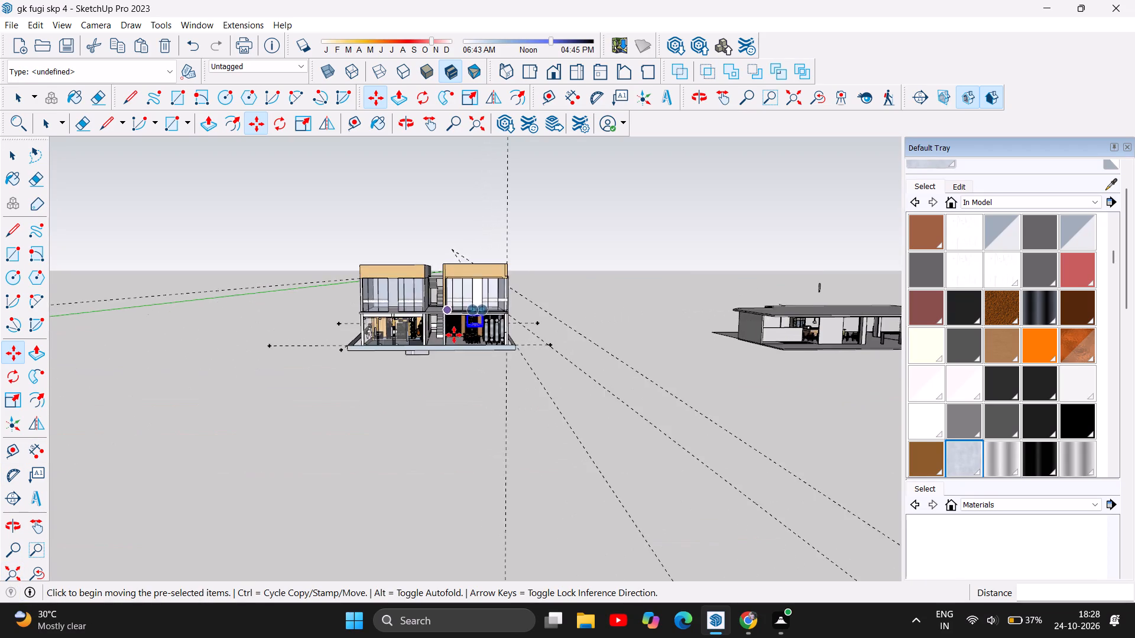
scroll(454, 335, up, 19)
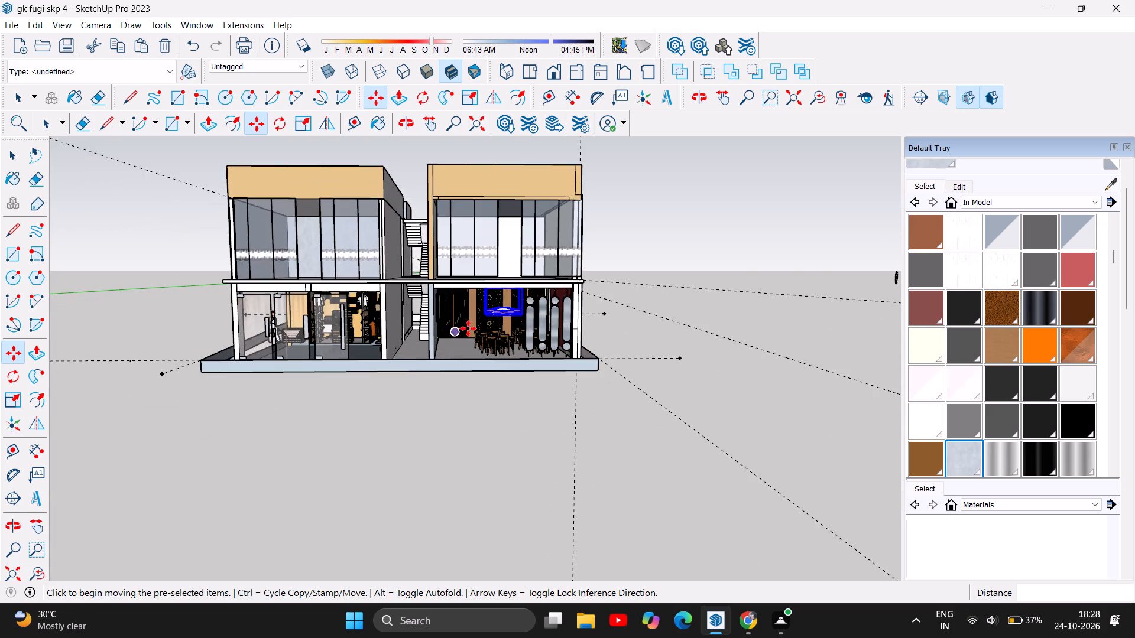
scroll(478, 324, up, 12)
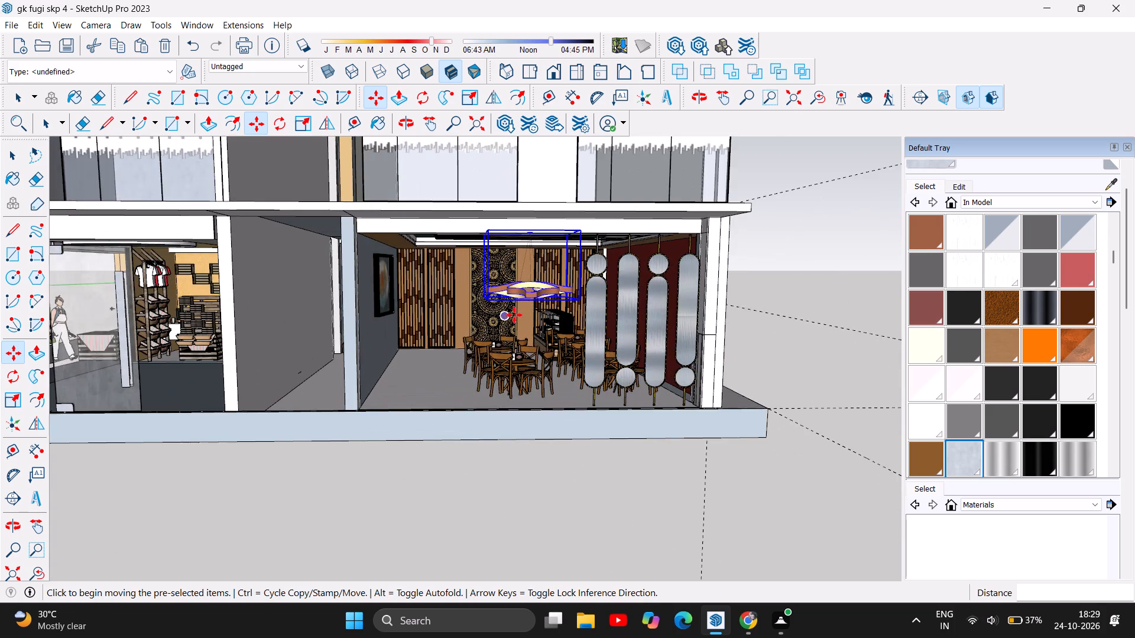
scroll(520, 295, up, 8)
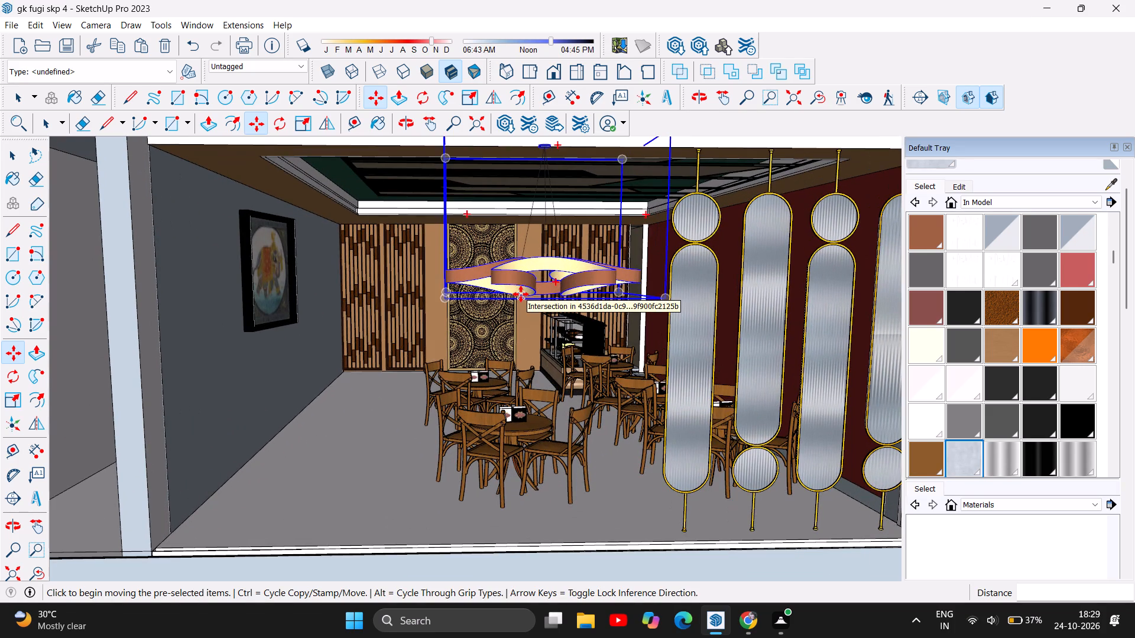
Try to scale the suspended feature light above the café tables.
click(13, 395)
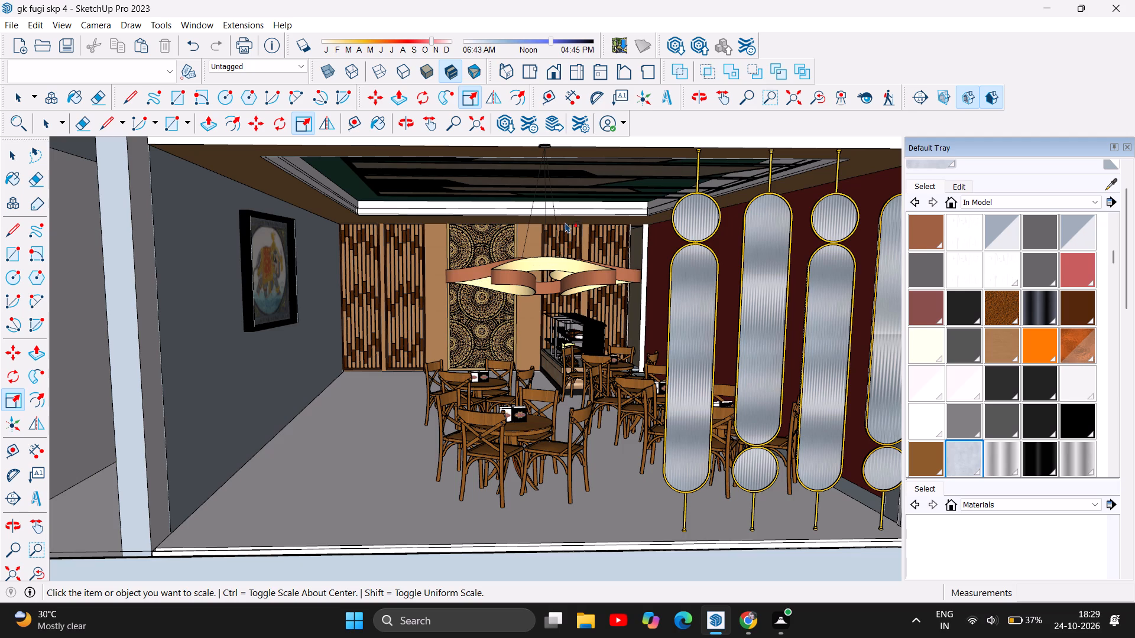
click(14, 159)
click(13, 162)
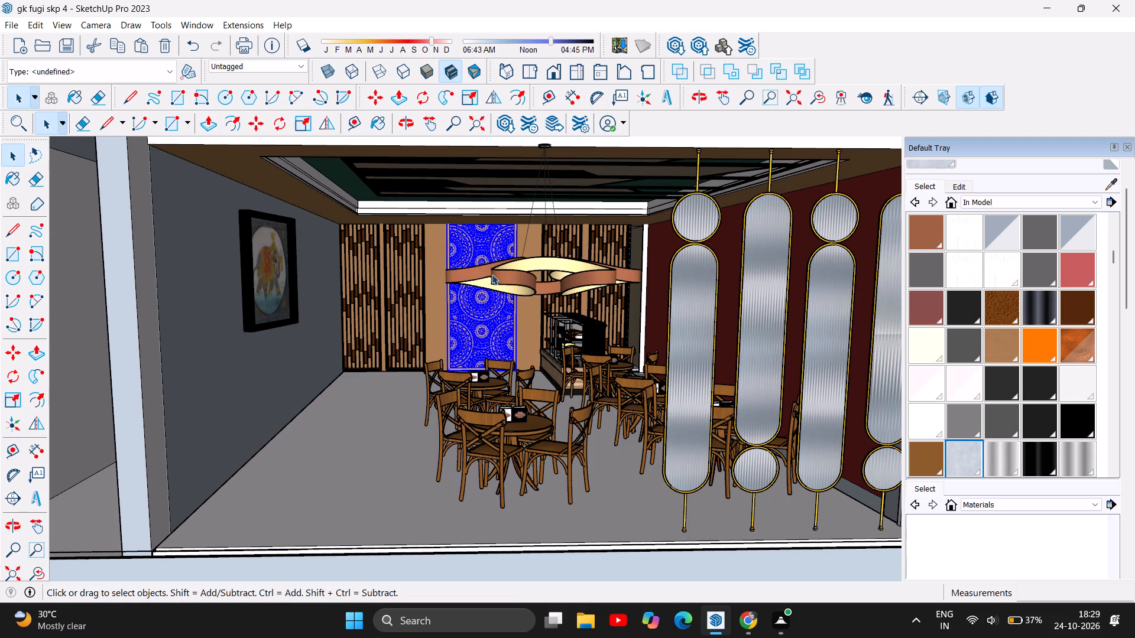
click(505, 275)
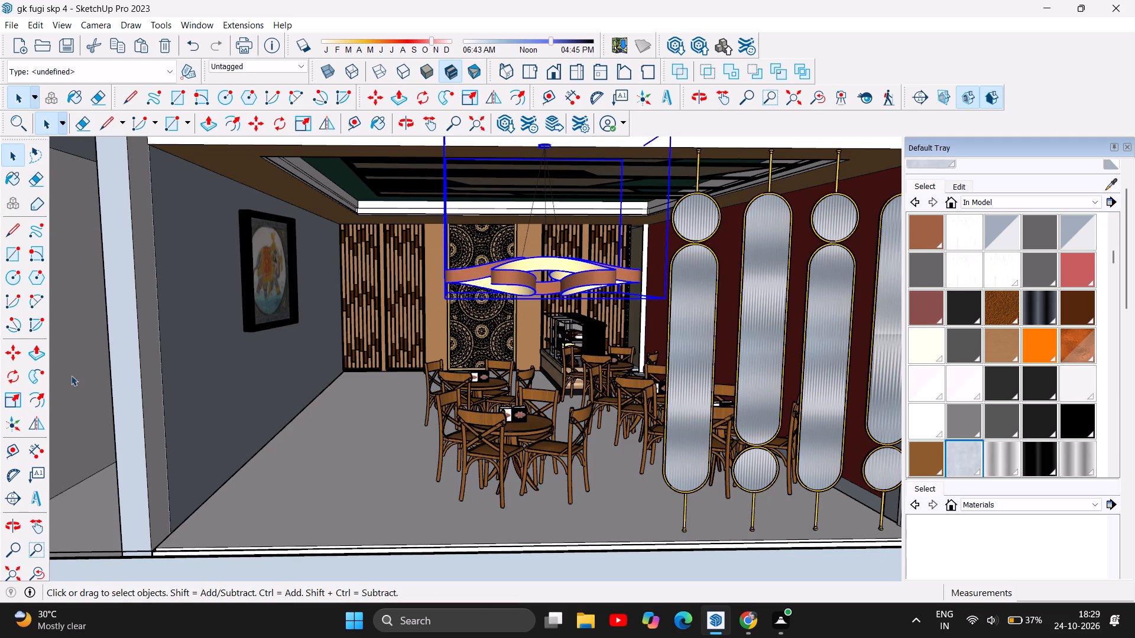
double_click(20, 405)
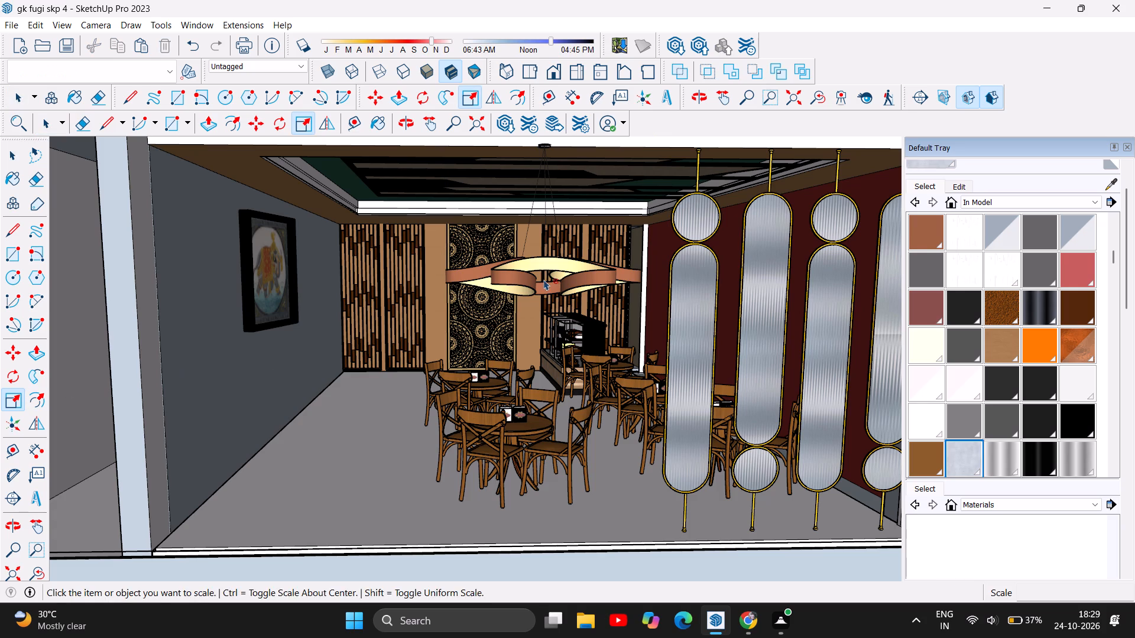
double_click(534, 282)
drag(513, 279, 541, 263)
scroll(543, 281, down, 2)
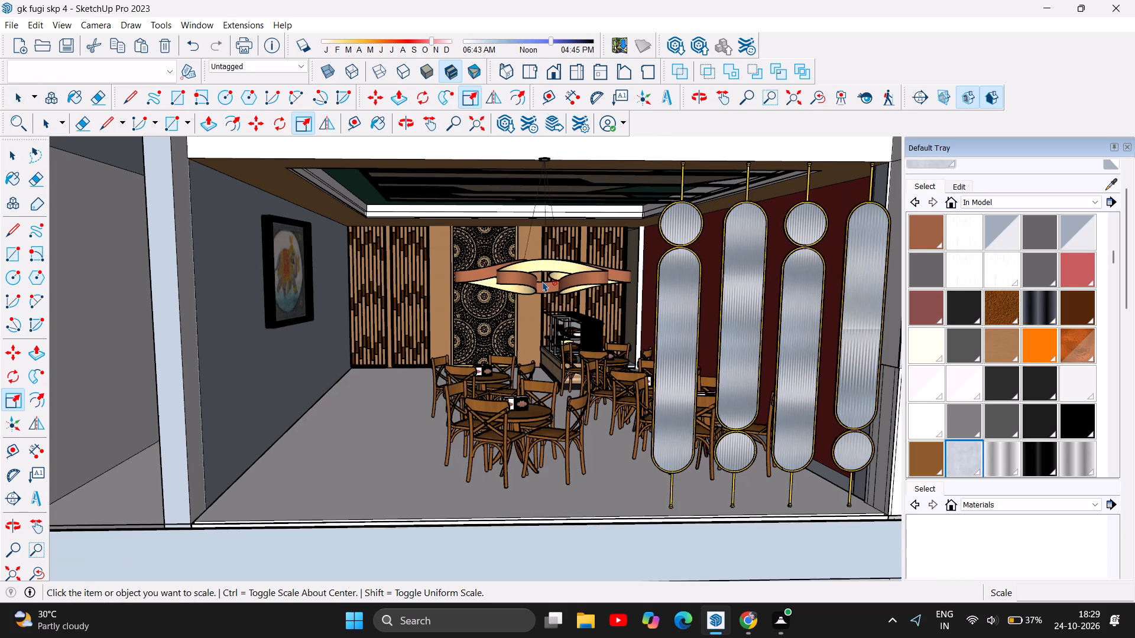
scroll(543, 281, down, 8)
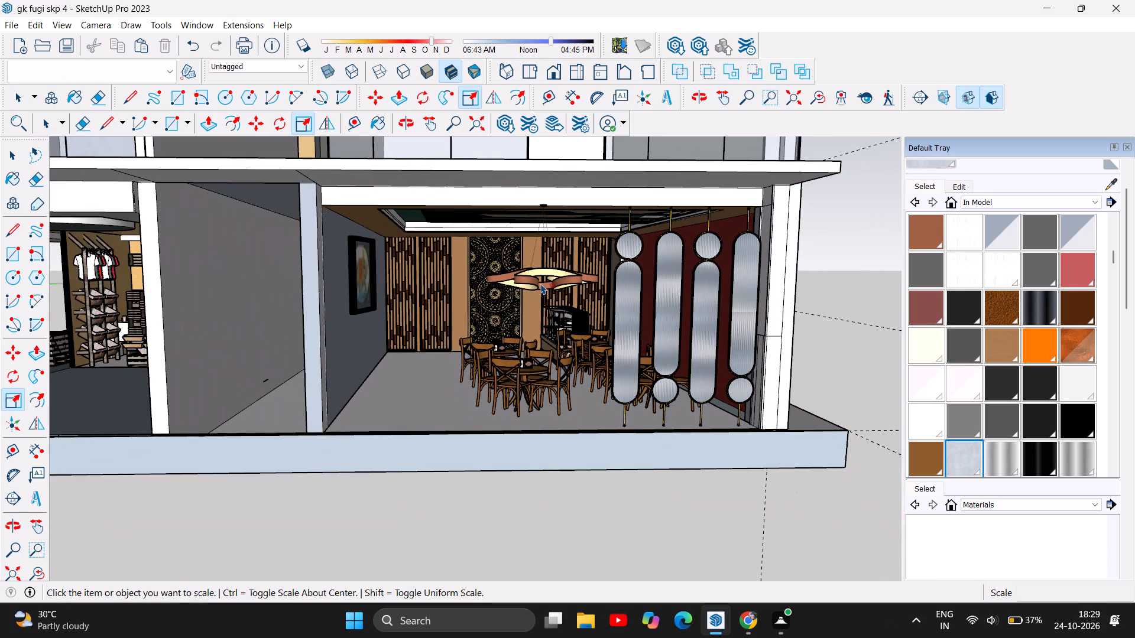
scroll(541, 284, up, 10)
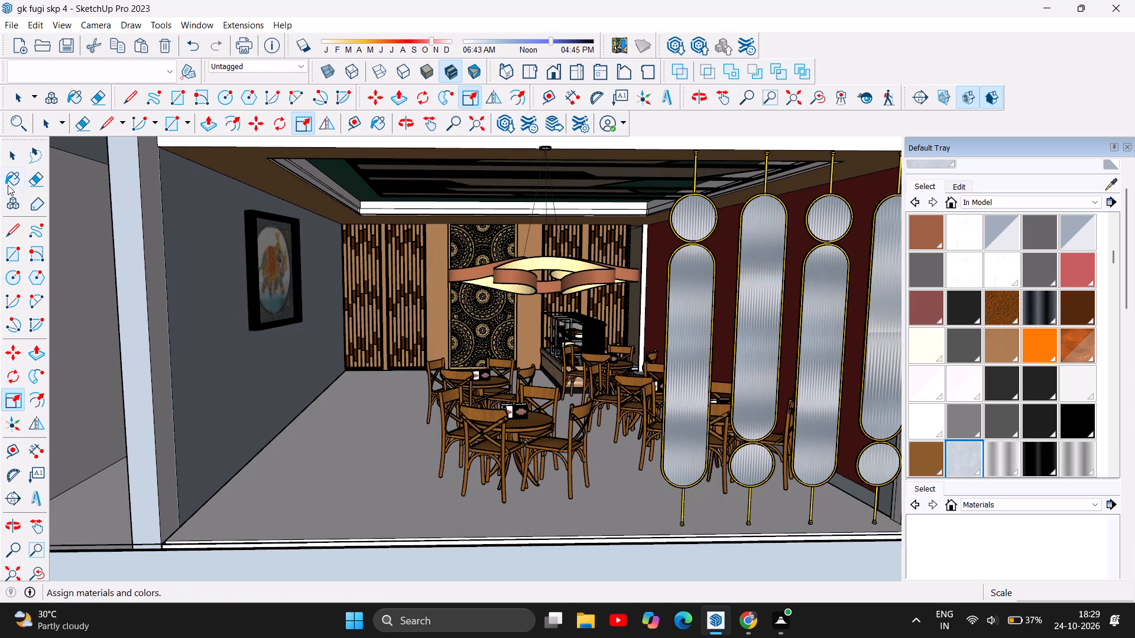
Configure the suspended feature light's live component with arc radii of 12.047 in and an arc offset from center of 5.3543 in.
click(15, 162)
click(507, 283)
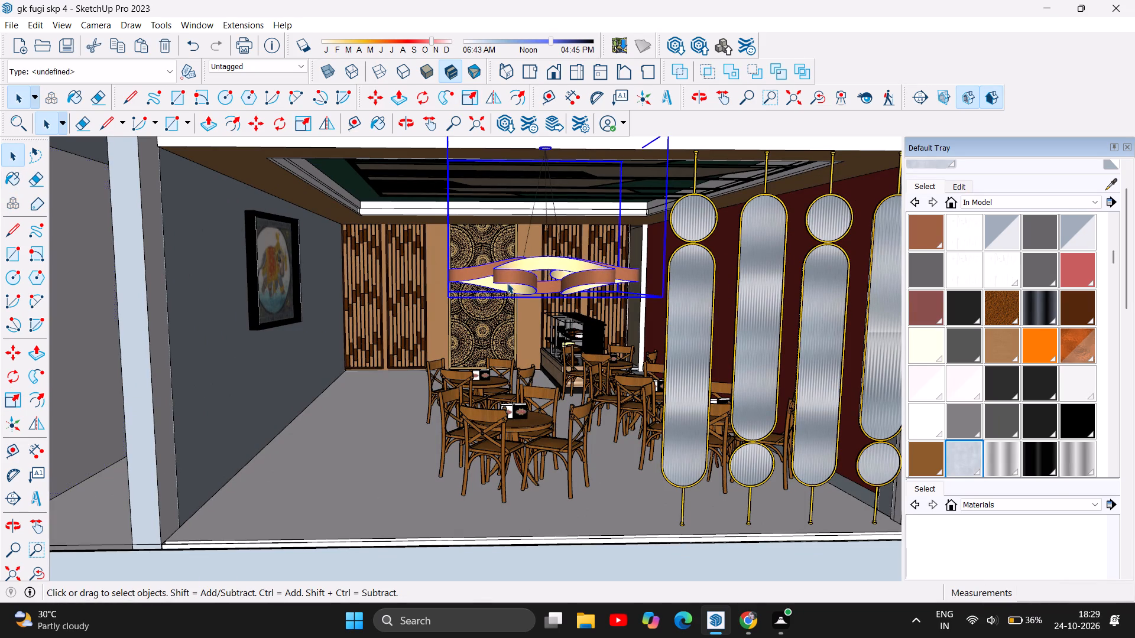
right_click(507, 283)
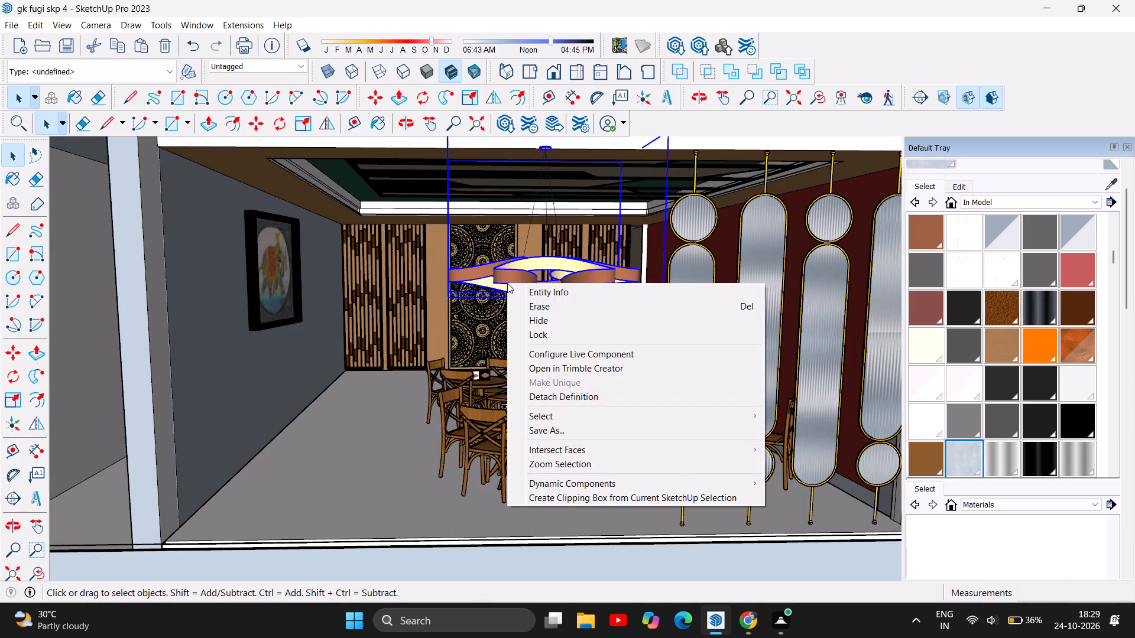
click(582, 356)
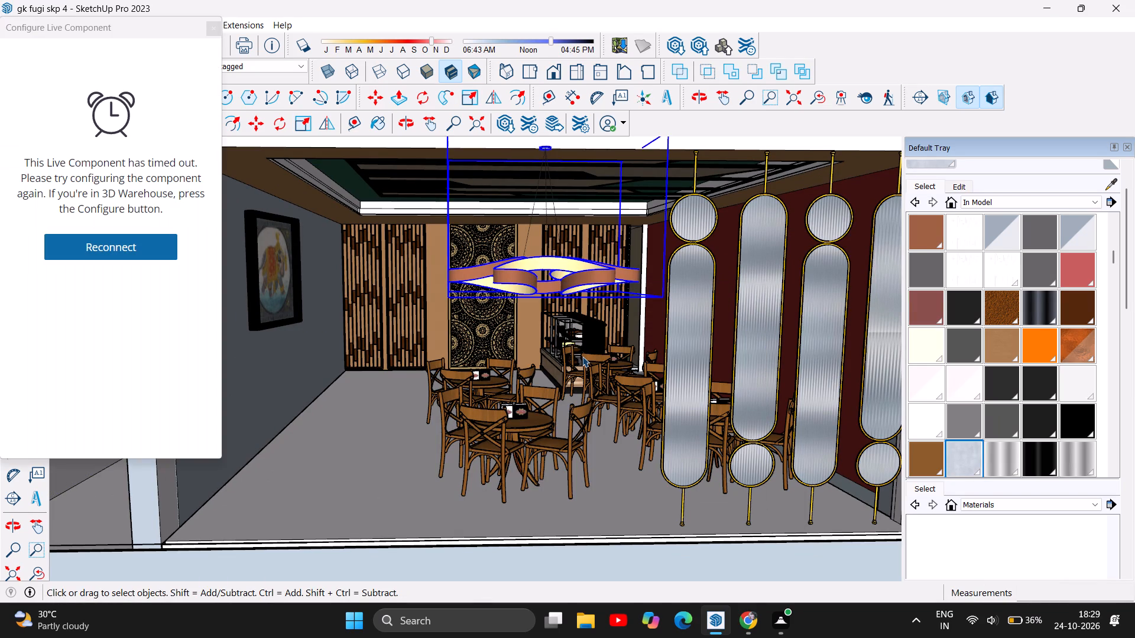
click(128, 246)
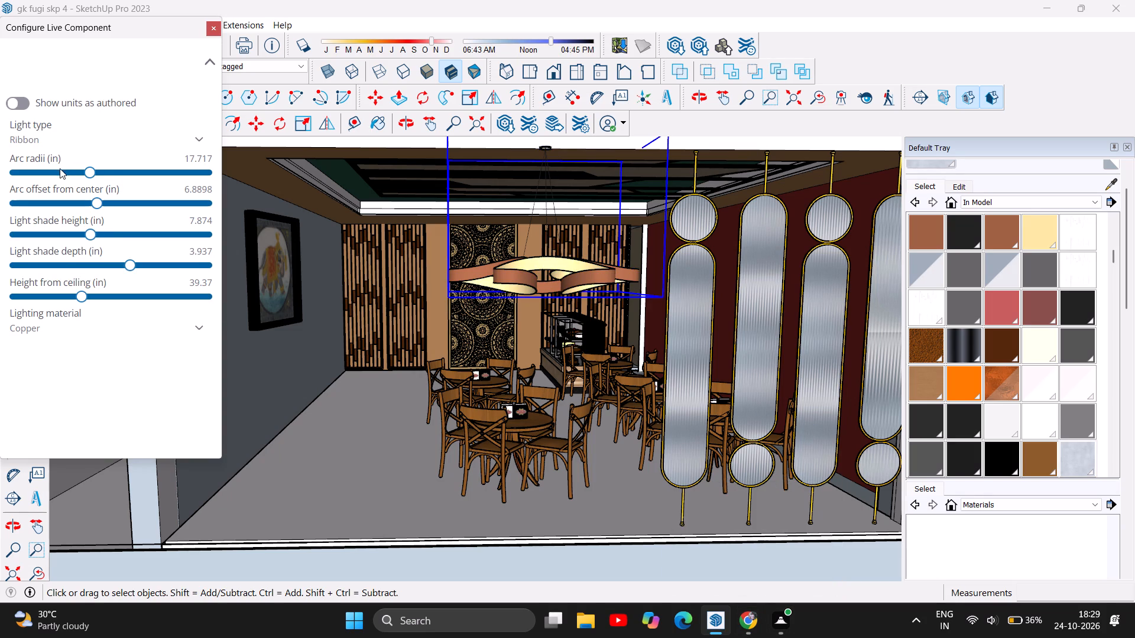
click(74, 172)
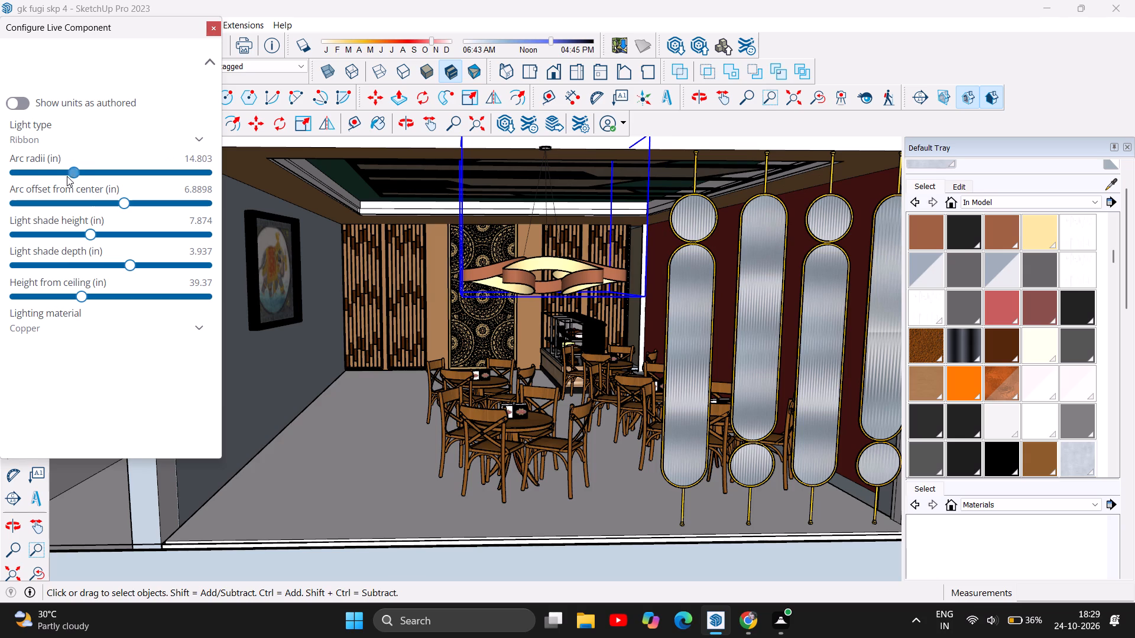
click(45, 168)
drag(74, 169, 70, 169)
drag(70, 169, 59, 169)
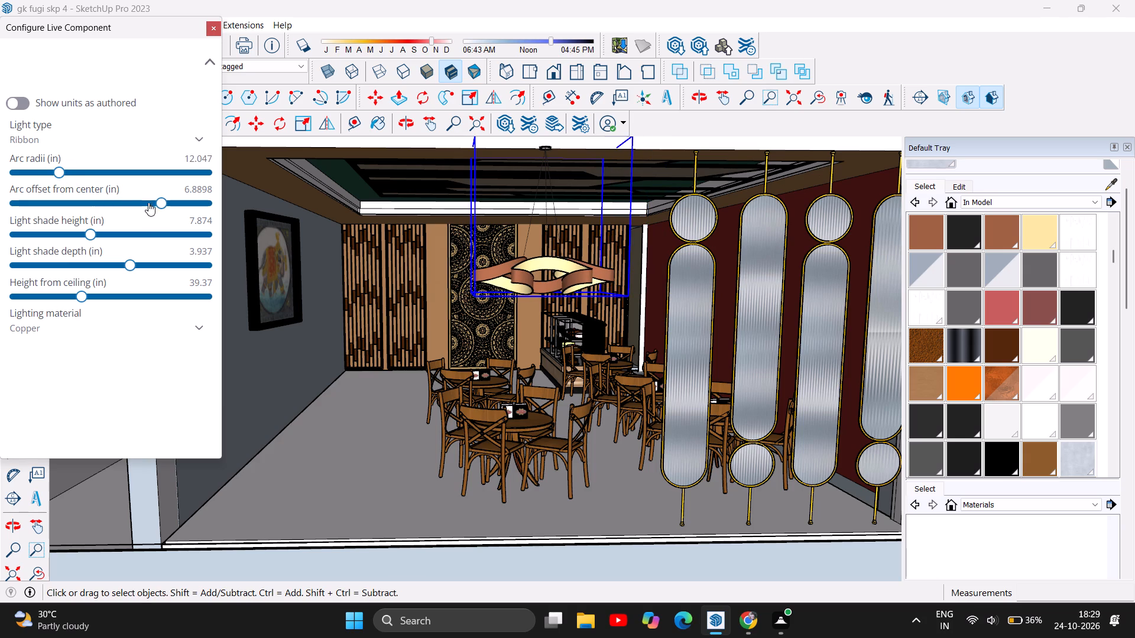
drag(164, 203, 124, 204)
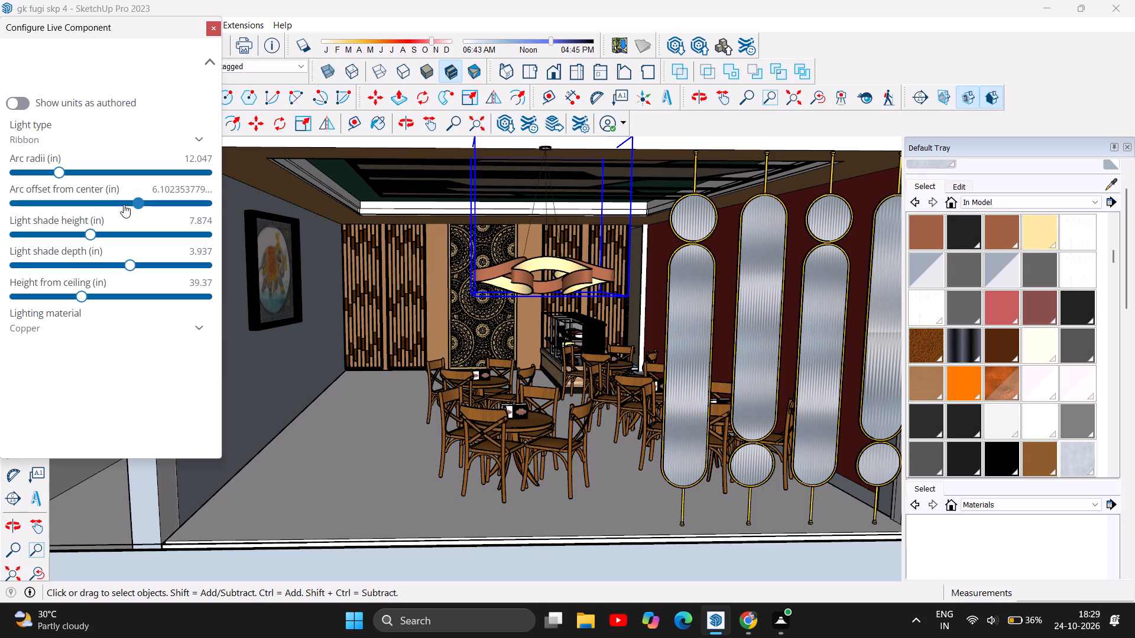
drag(124, 204, 117, 204)
Set the suspended light's shade height to 6.6535 in and its shade depth to 2.1654 in.
drag(87, 231, 55, 232)
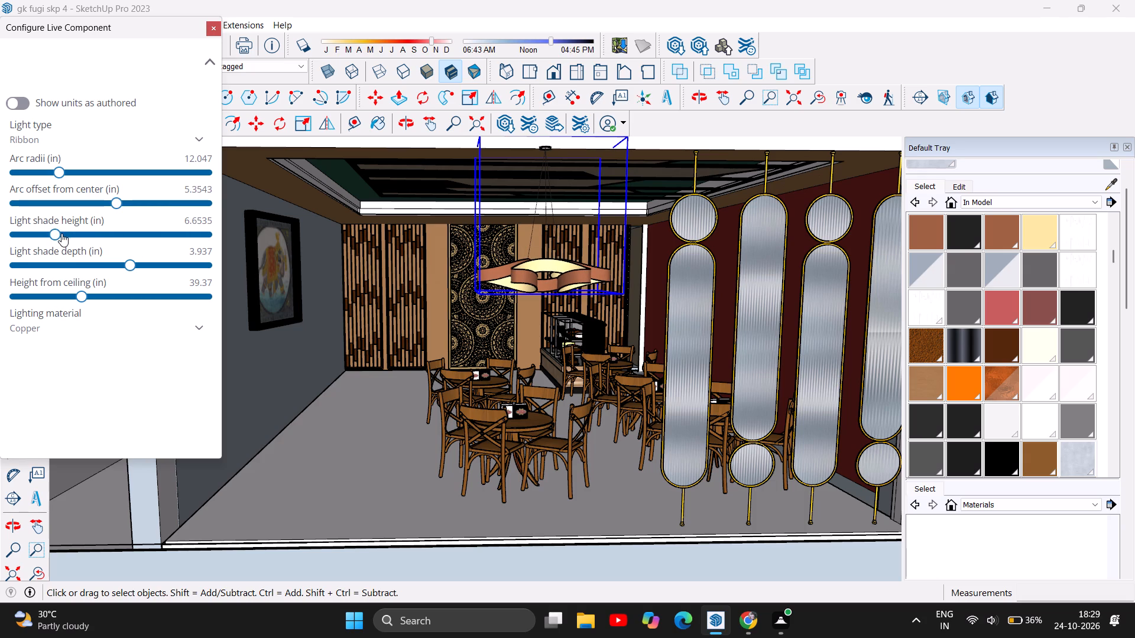
drag(134, 261, 105, 261)
drag(105, 261, 85, 268)
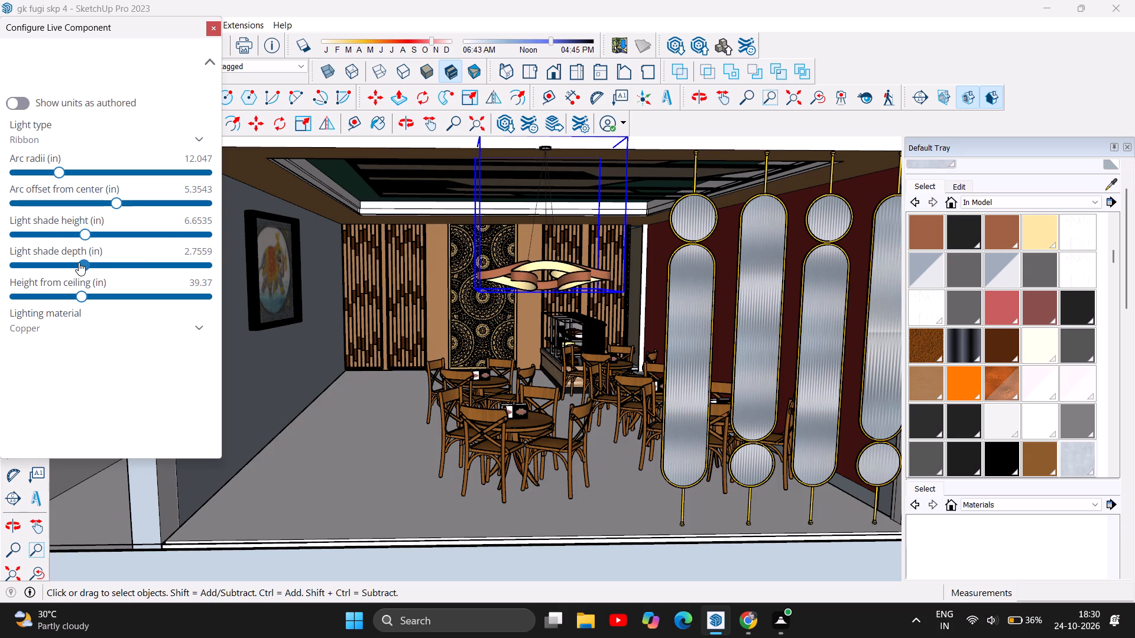
drag(87, 263, 61, 265)
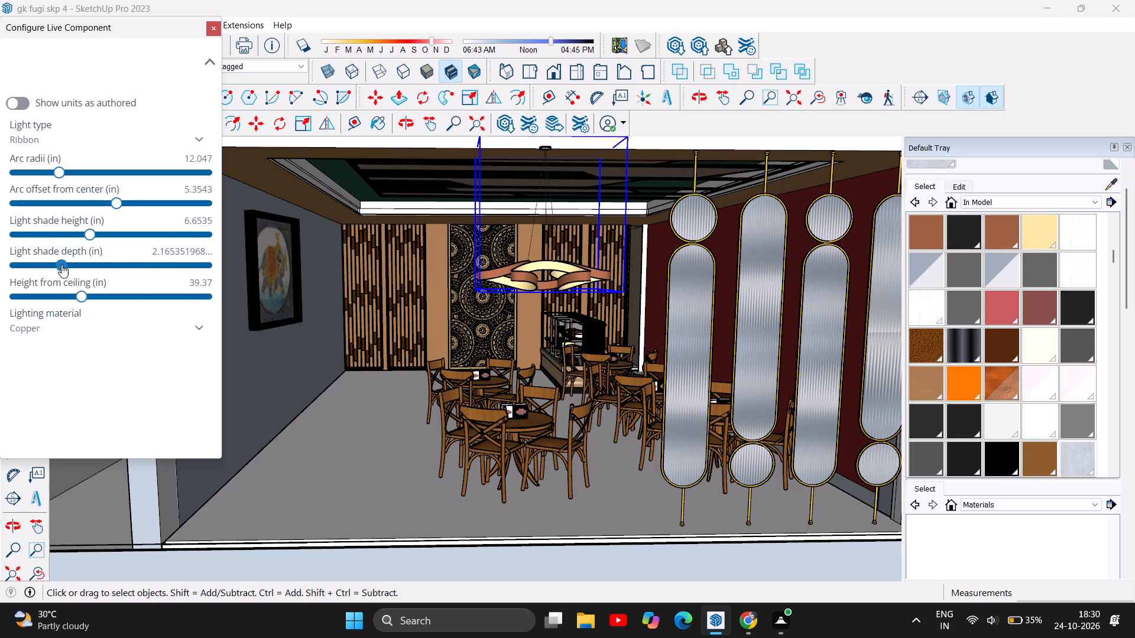
Set the suspended light's height from the ceiling to 17.913 in.
drag(82, 300, 66, 297)
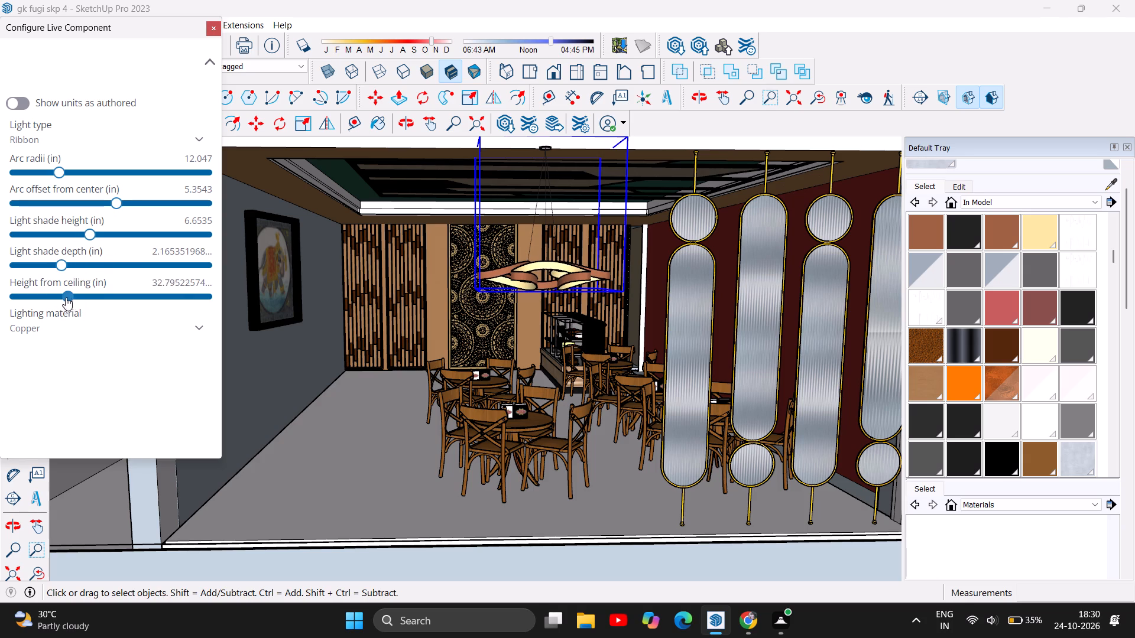
drag(66, 297, 51, 297)
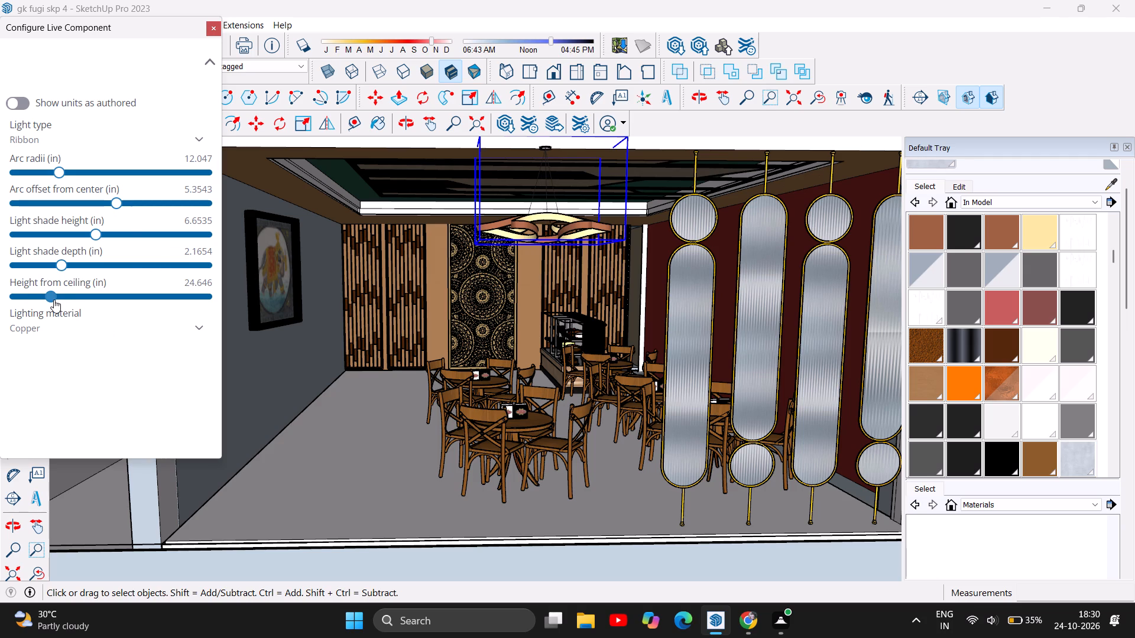
drag(55, 300, 37, 296)
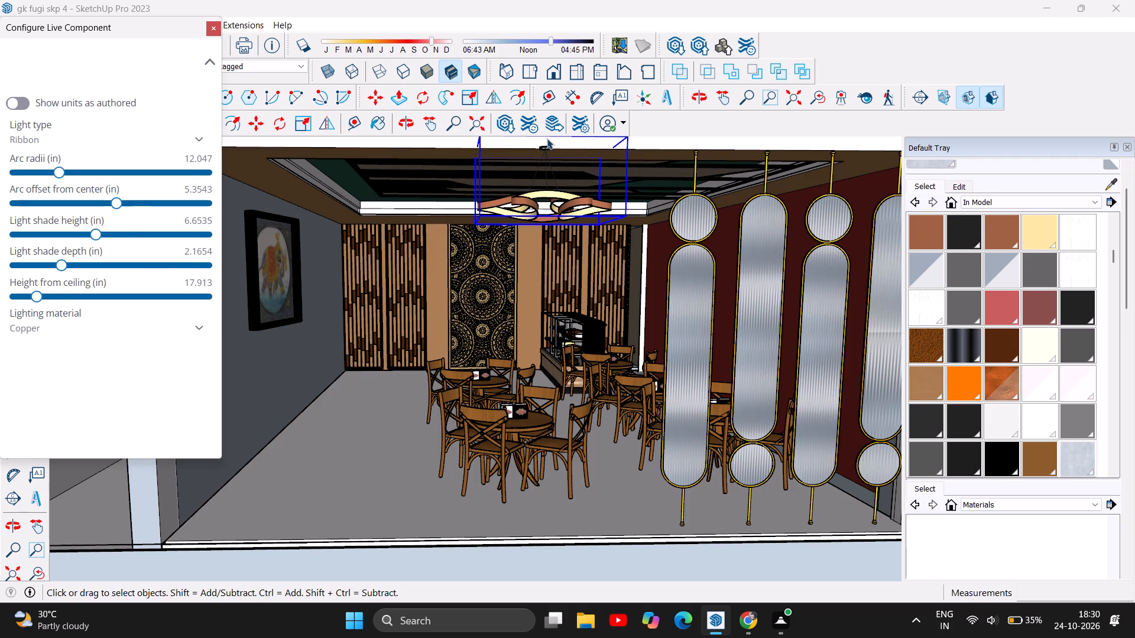
Move the reconfigured light by its ceiling mount so it hangs lower, against the café's recessed ceiling above the dining tables.
click(366, 99)
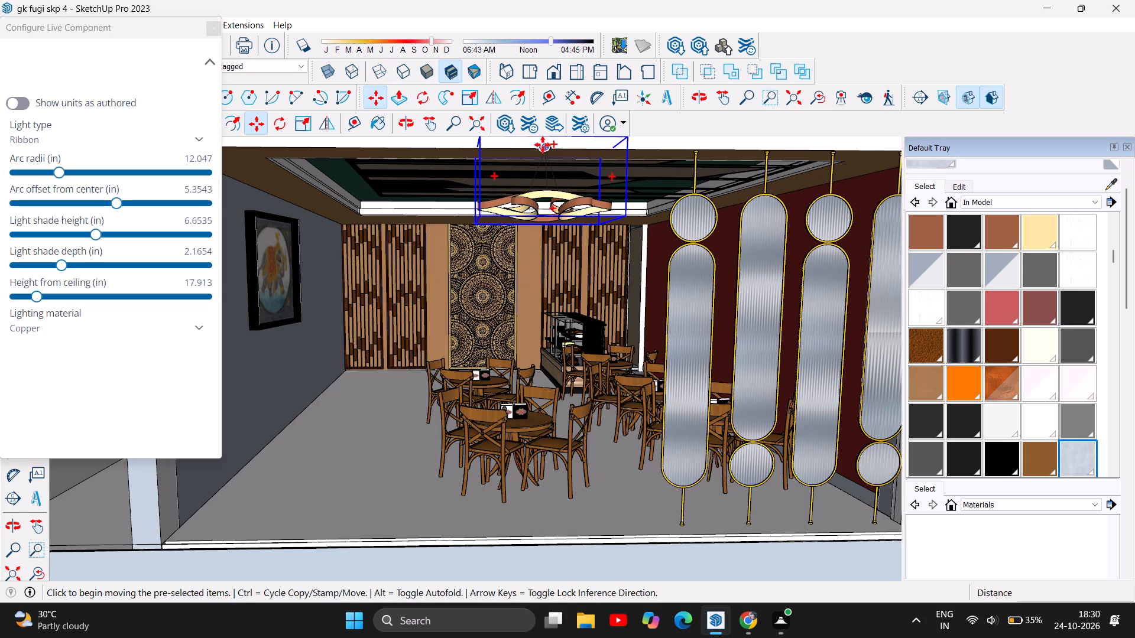
drag(546, 145, 544, 229)
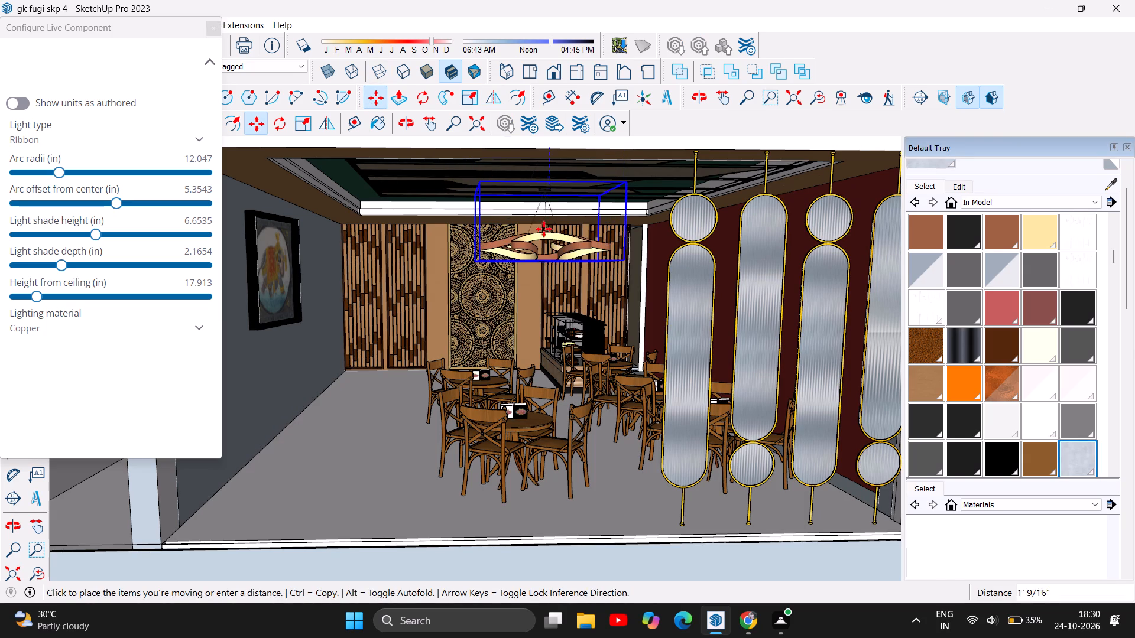
drag(544, 229, 548, 173)
scroll(548, 173, up, 8)
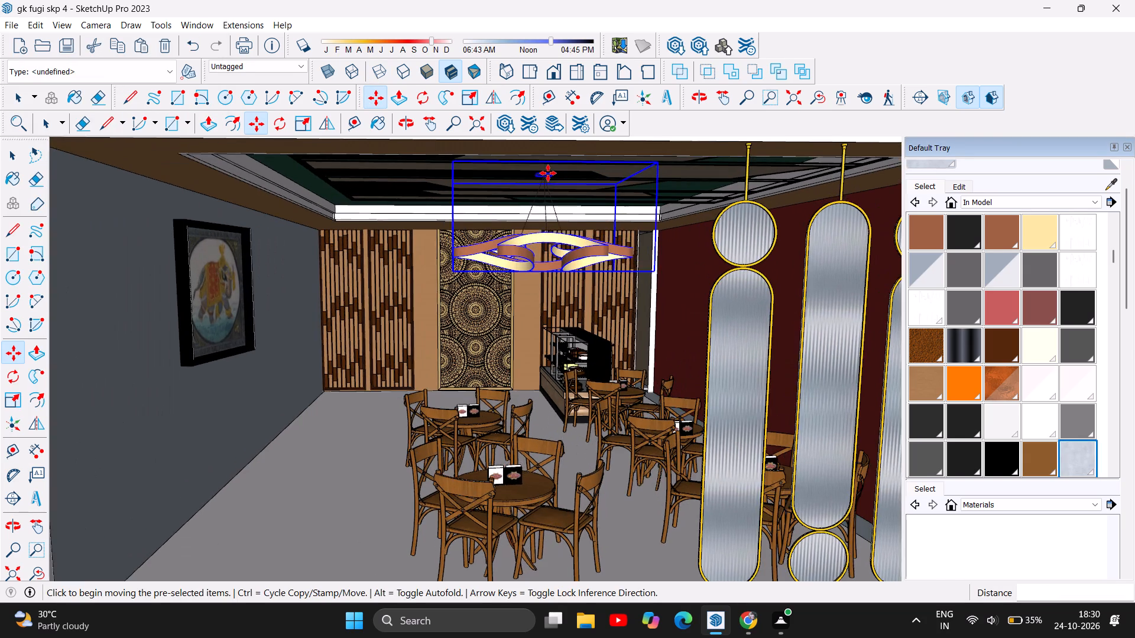
scroll(548, 173, up, 8)
drag(541, 180, 543, 178)
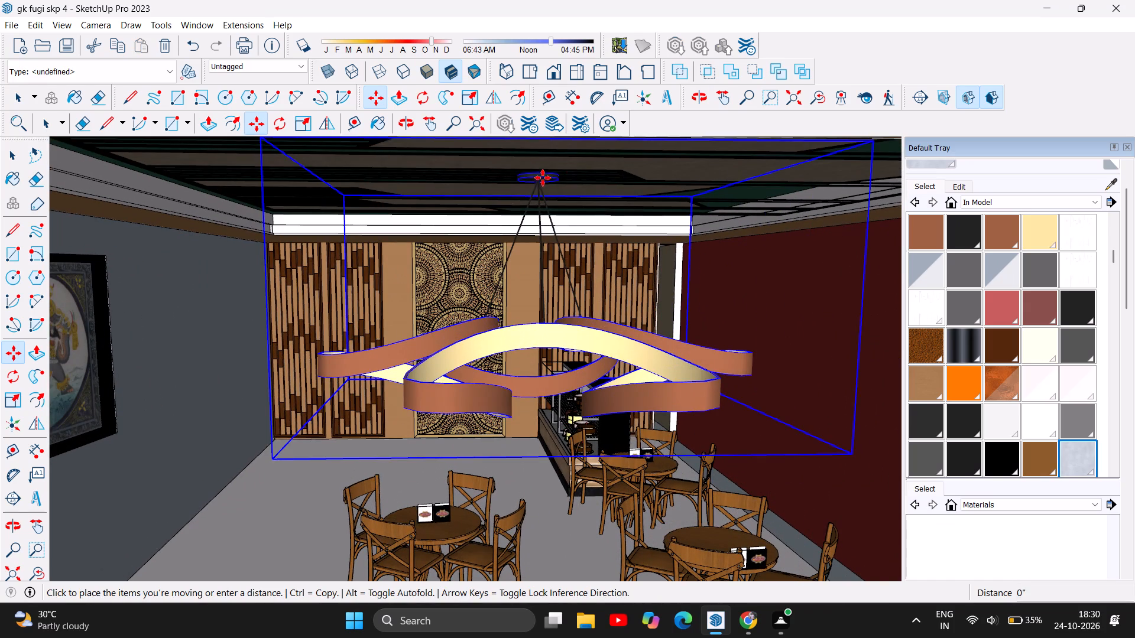
drag(543, 178, 517, 184)
scroll(565, 200, down, 4)
scroll(544, 263, down, 3)
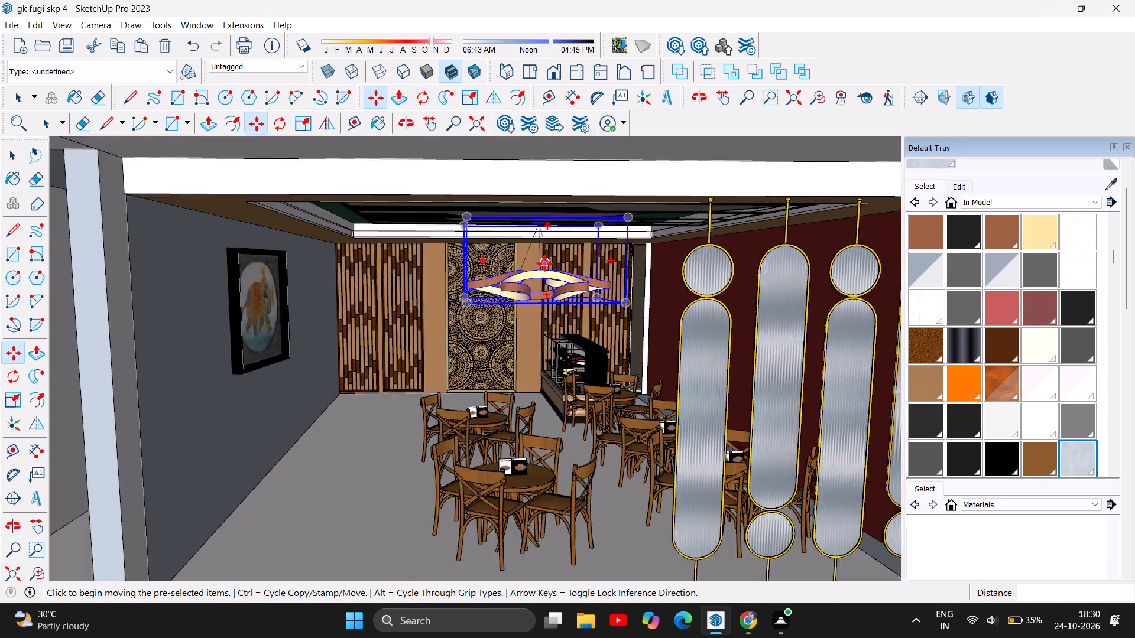
scroll(544, 263, down, 4)
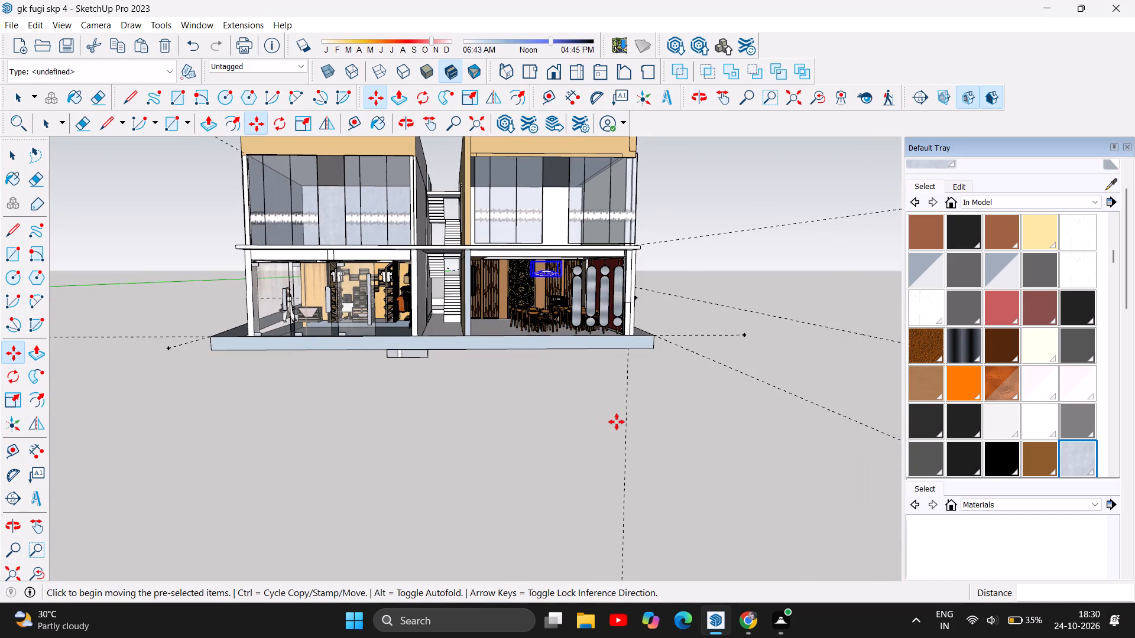
key(Escape)
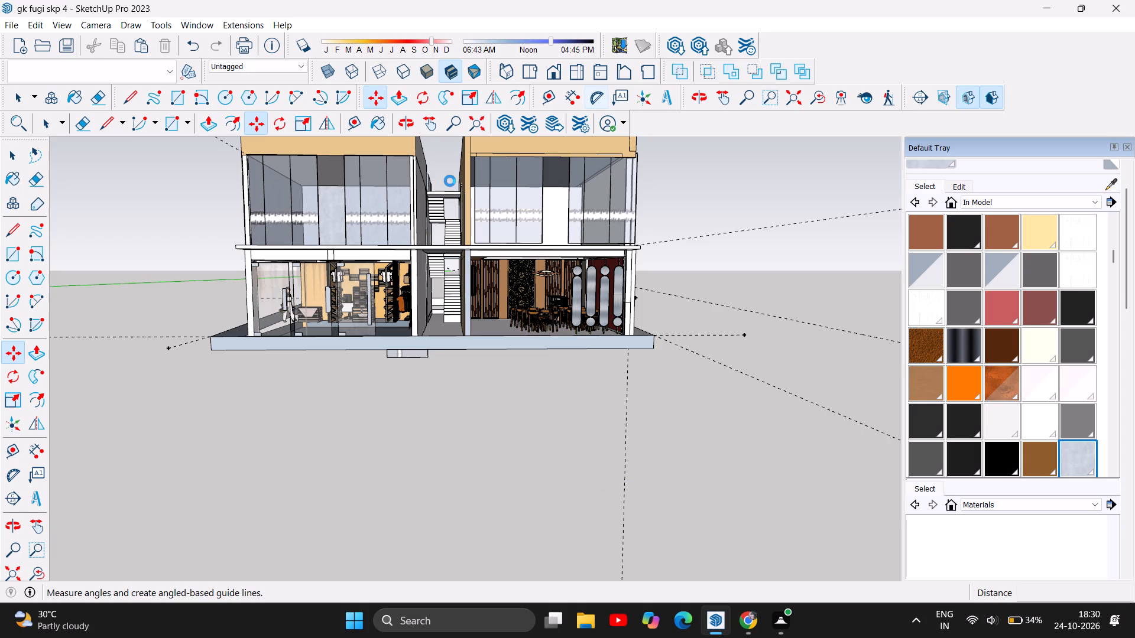
Examine the suspended light's size and position inside the café and from the whole building front.
click(405, 119)
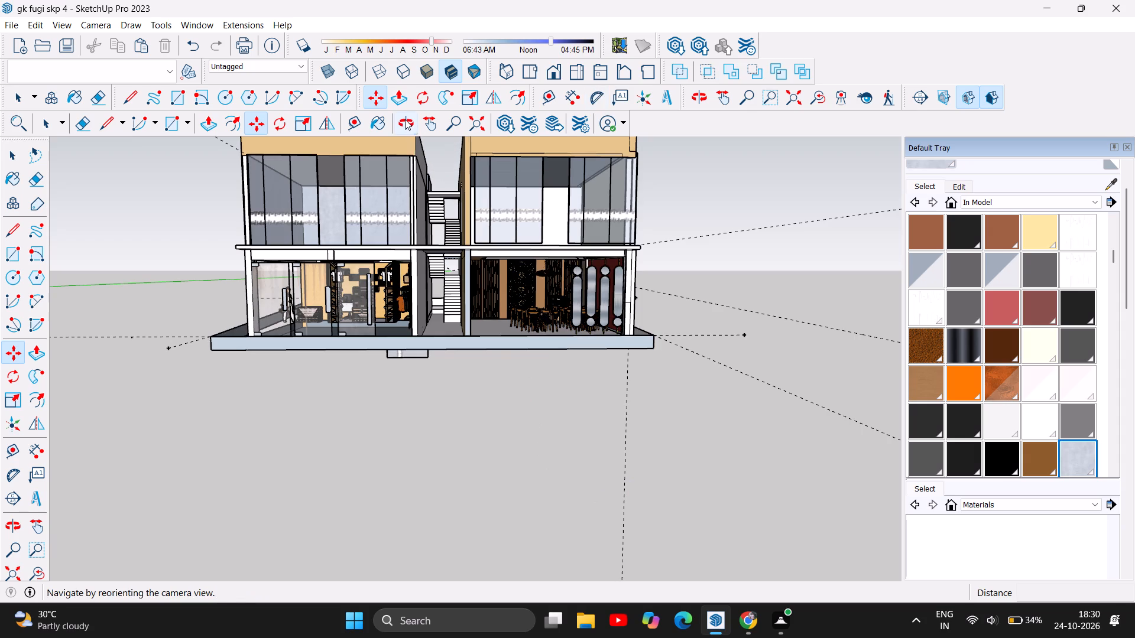
scroll(552, 271, up, 5)
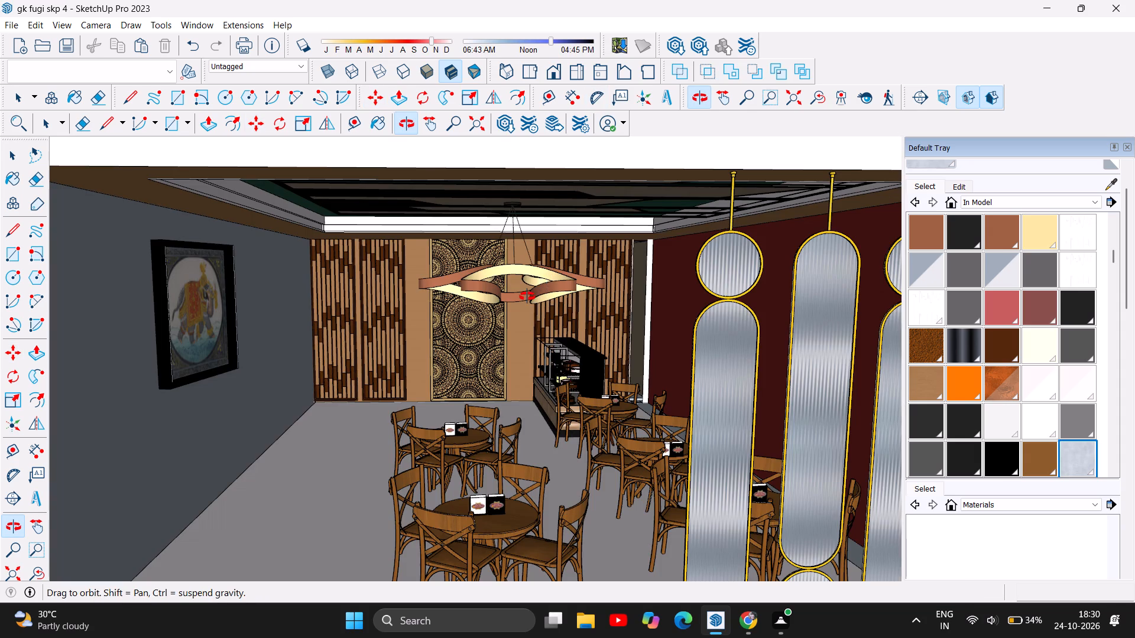
scroll(527, 297, up, 6)
scroll(527, 297, down, 6)
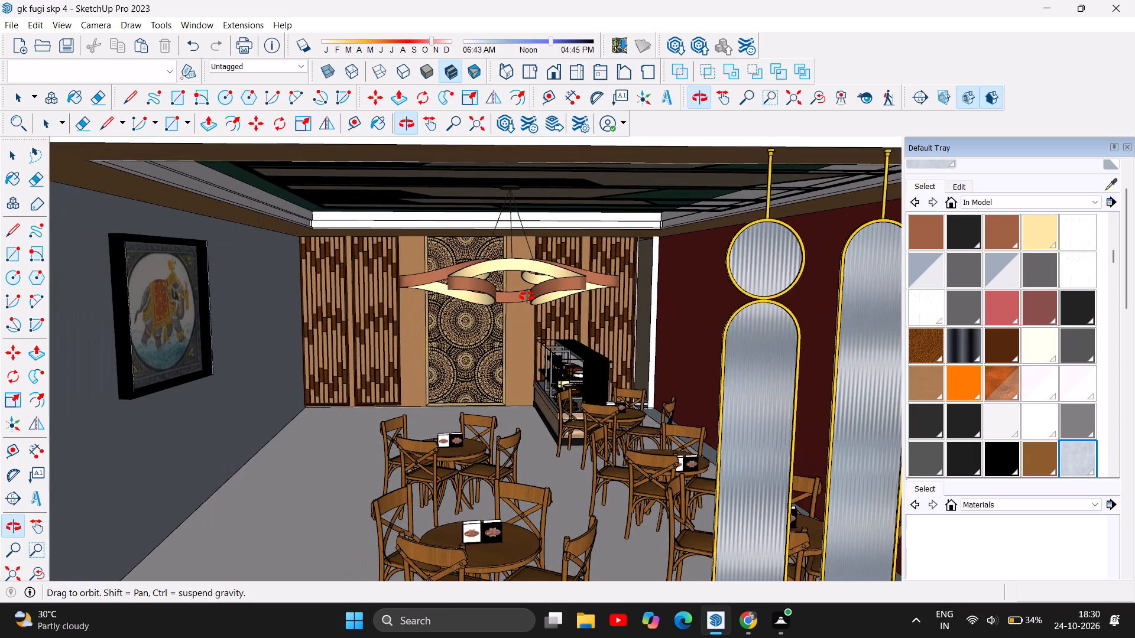
scroll(527, 297, down, 17)
scroll(530, 418, down, 3)
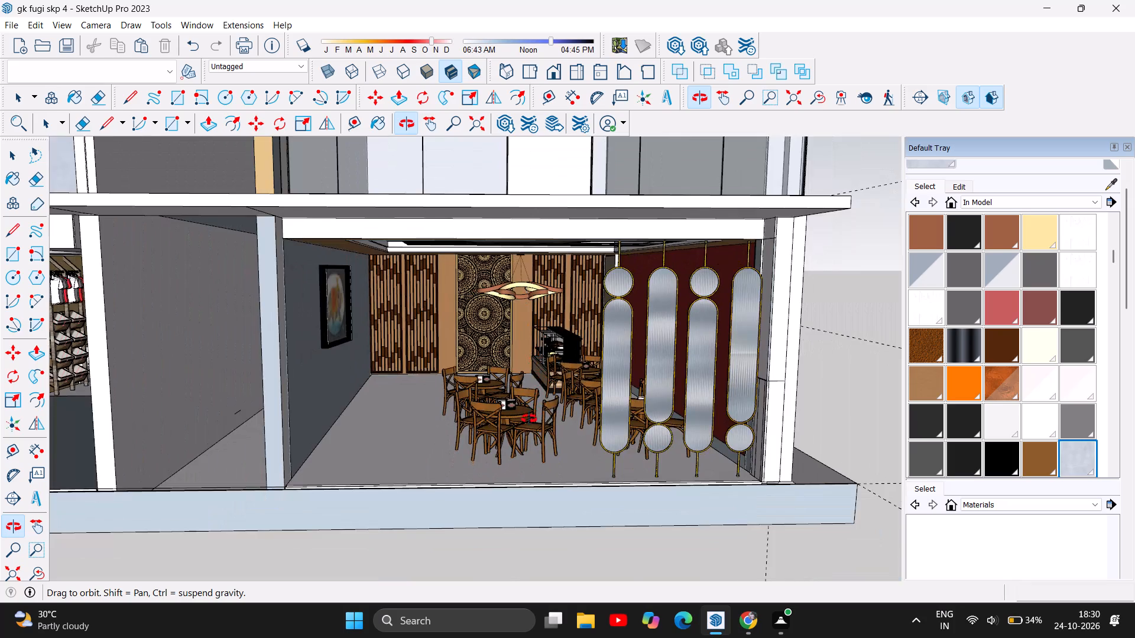
scroll(529, 419, down, 16)
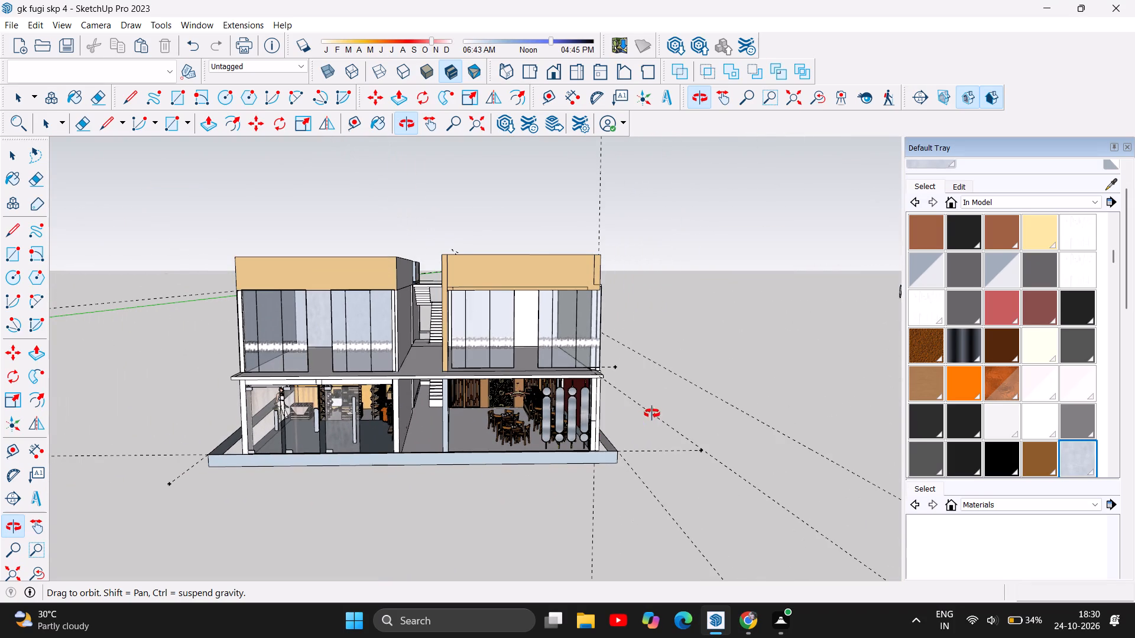
Paint the upper storey's side wall, front and side parapet bands, middle projecting wall and parapet edge with the pale blue-grey material.
drag(612, 548, 602, 522)
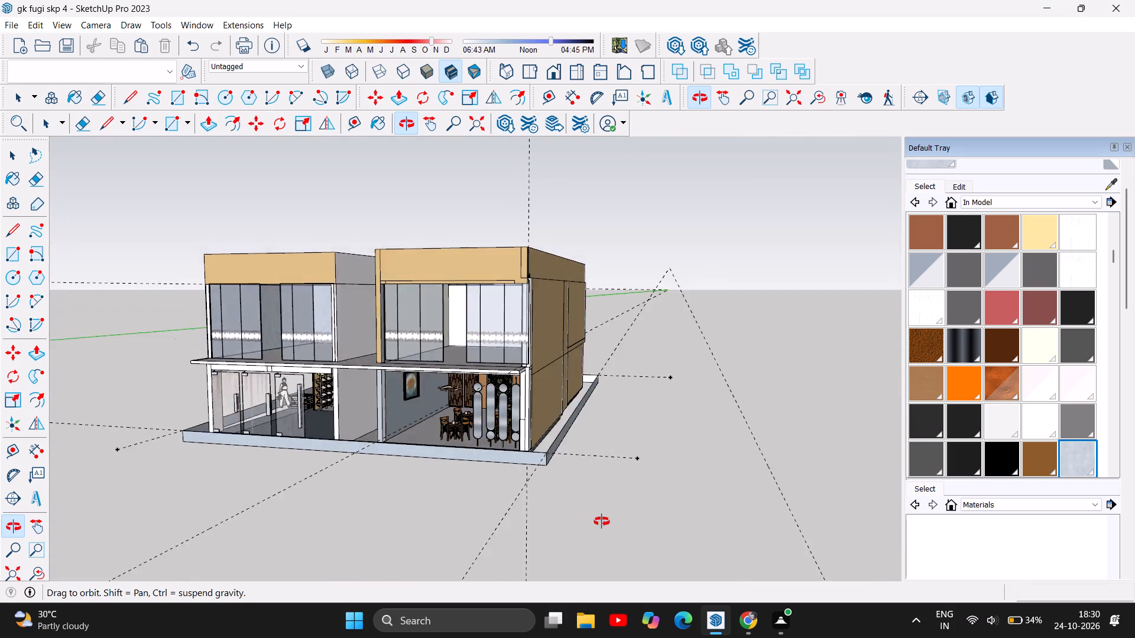
drag(602, 522, 786, 548)
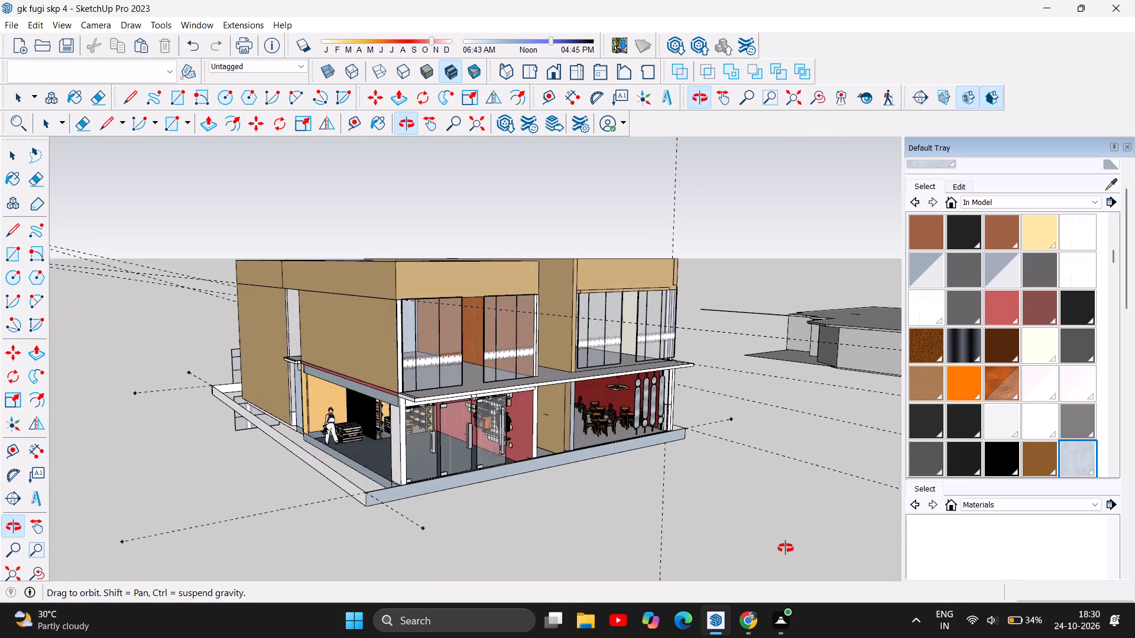
drag(786, 548, 786, 548)
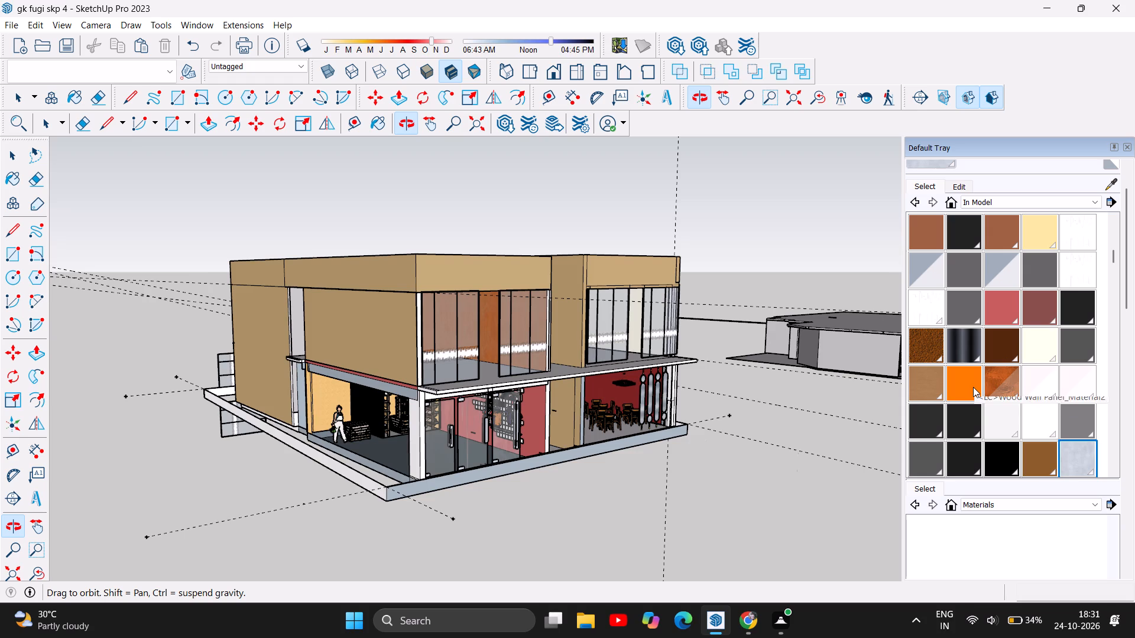
scroll(1056, 390, down, 1)
click(1085, 431)
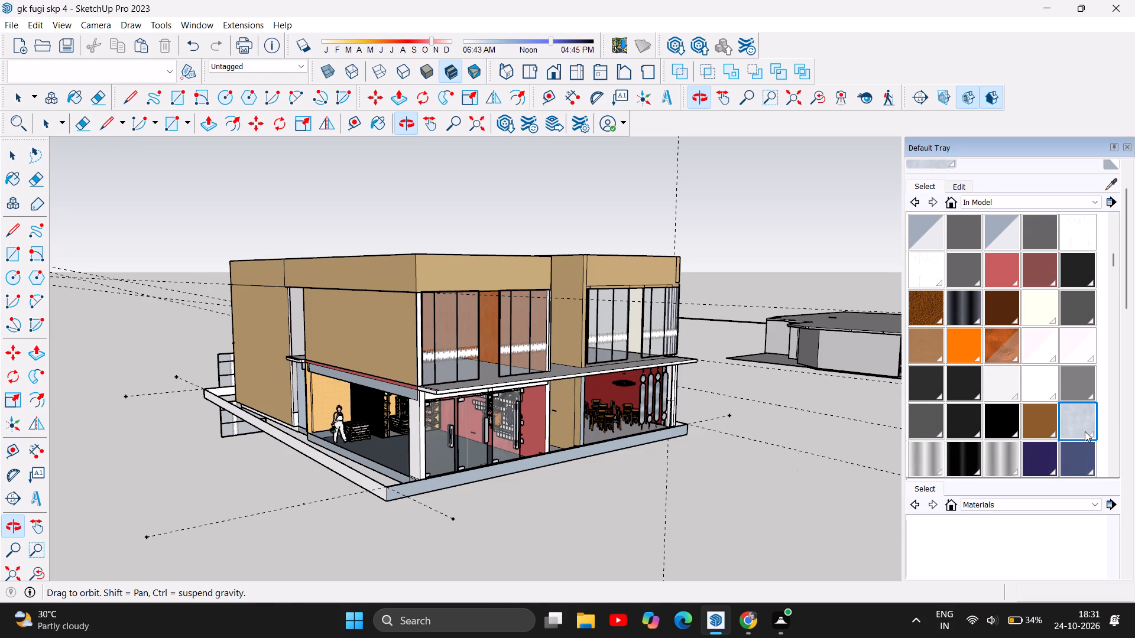
click(361, 329)
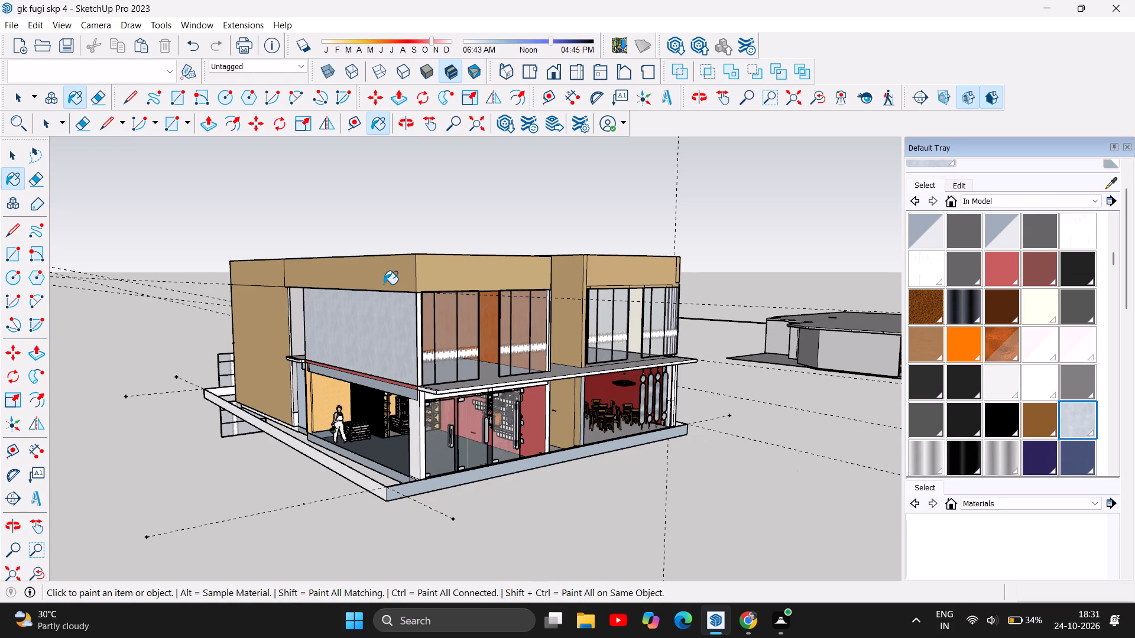
click(384, 284)
drag(412, 273, 397, 269)
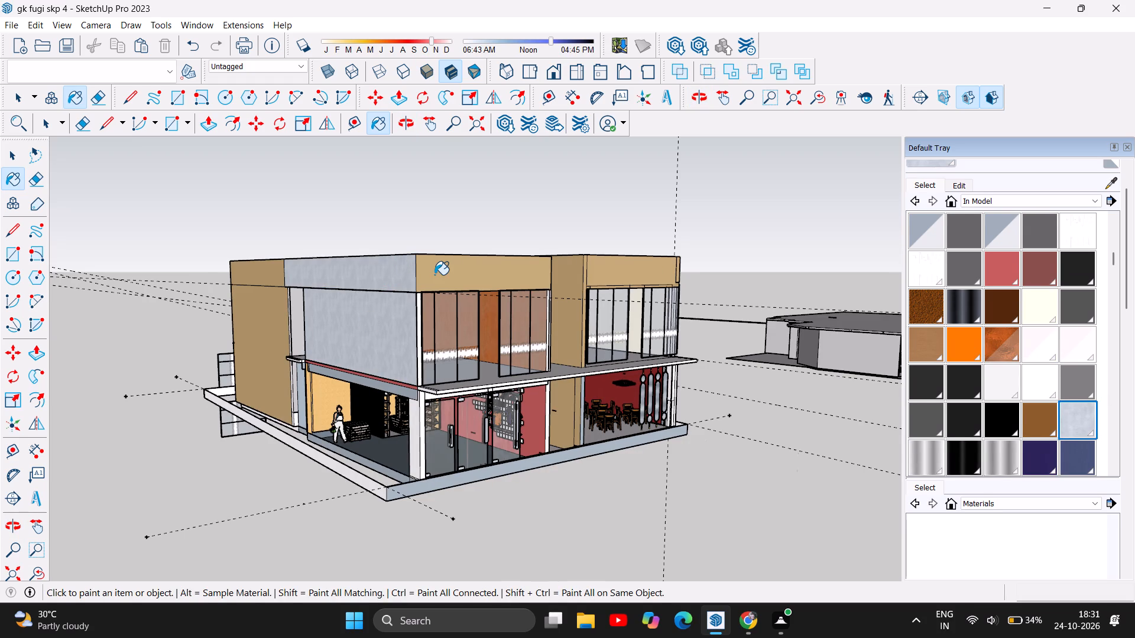
click(434, 275)
click(600, 276)
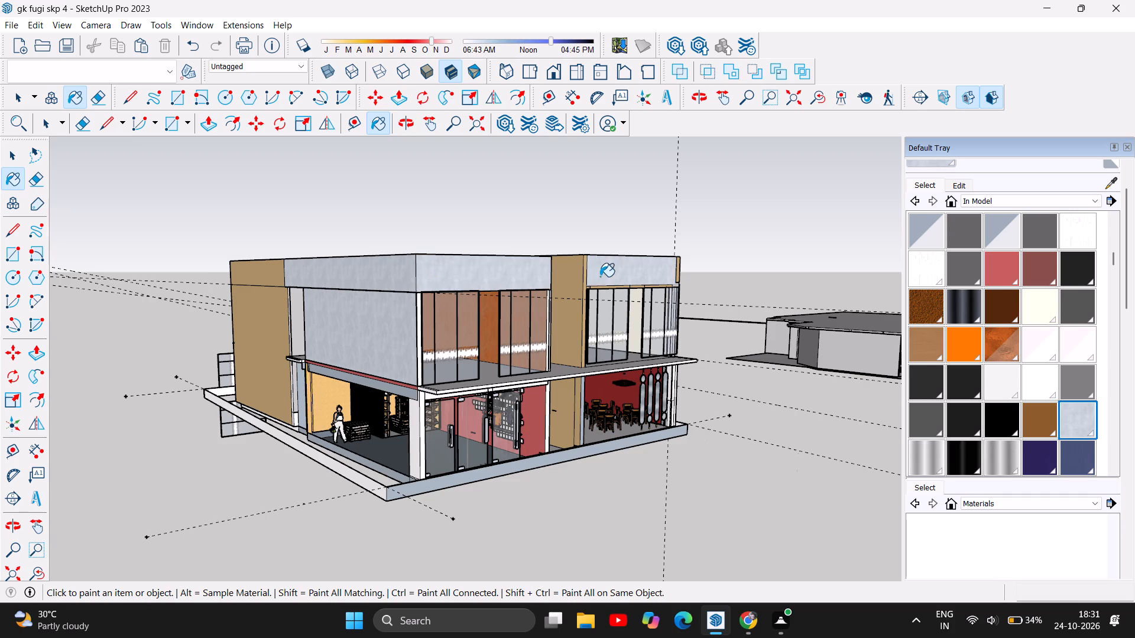
click(563, 285)
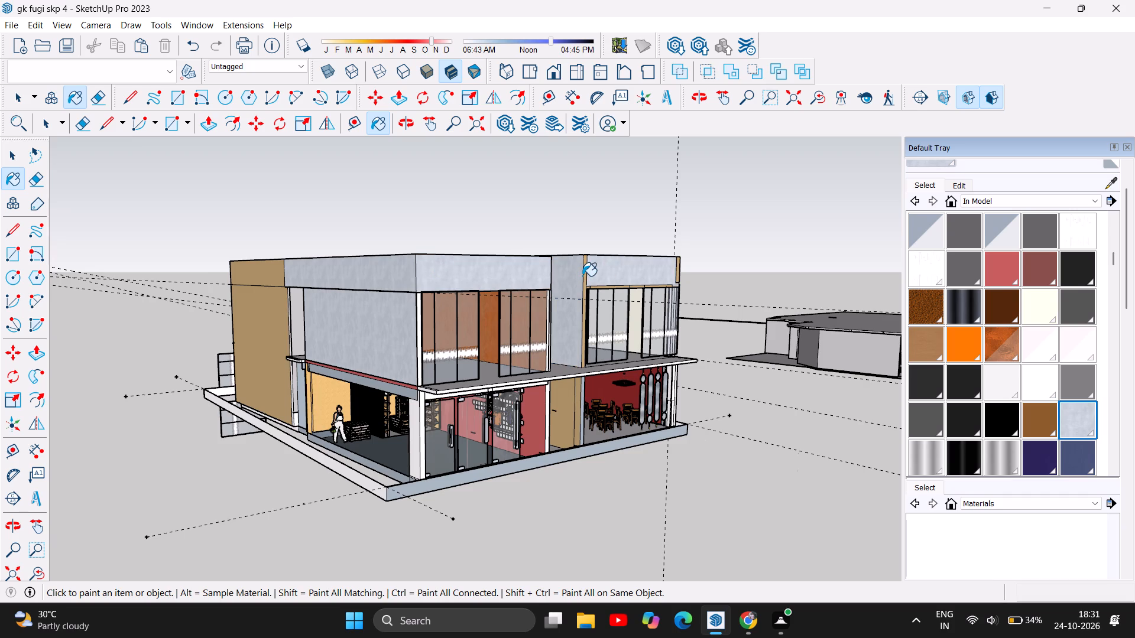
click(586, 271)
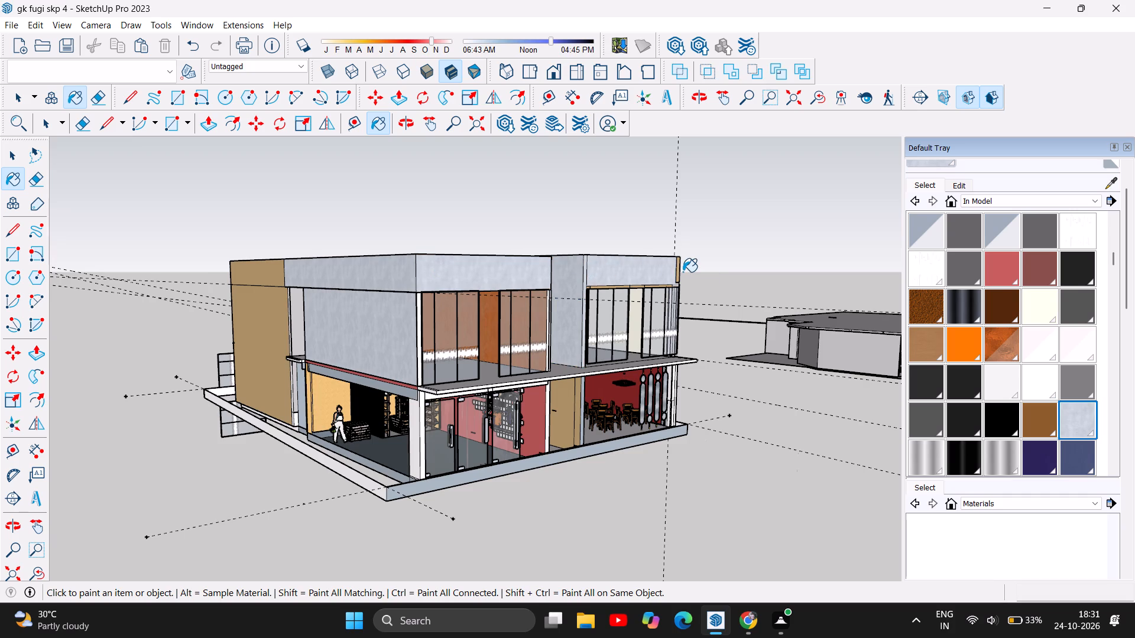
click(676, 271)
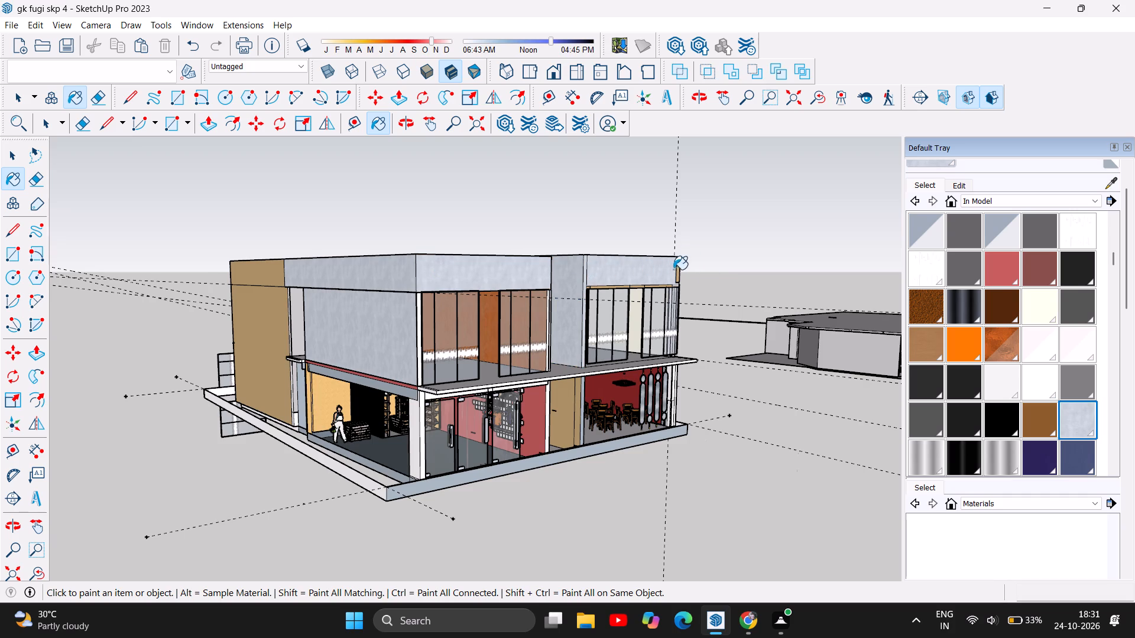
double_click(680, 269)
click(677, 271)
Apply the same pale blue-grey material to the rear part of the side wall, its parapet band and the ground-floor wall beside the café.
click(268, 308)
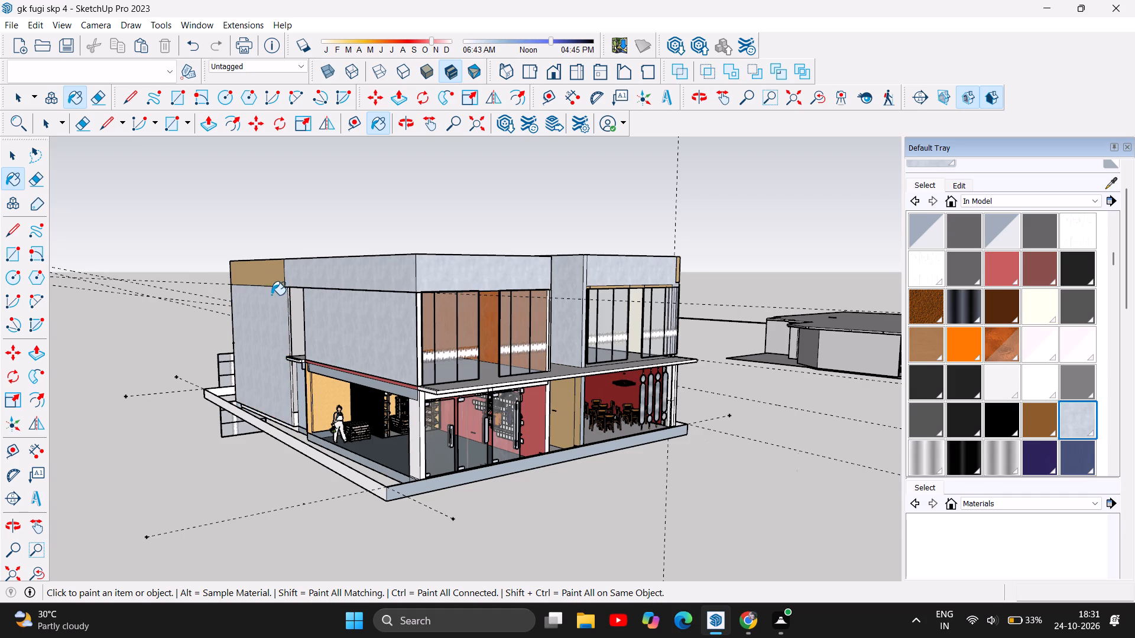
click(274, 275)
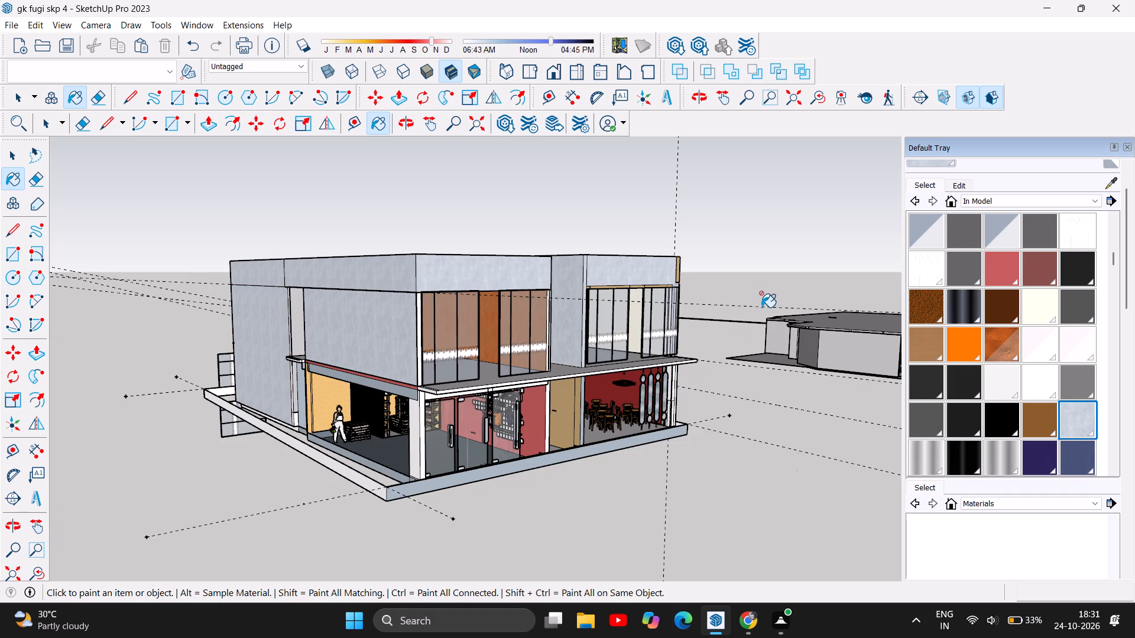
click(562, 408)
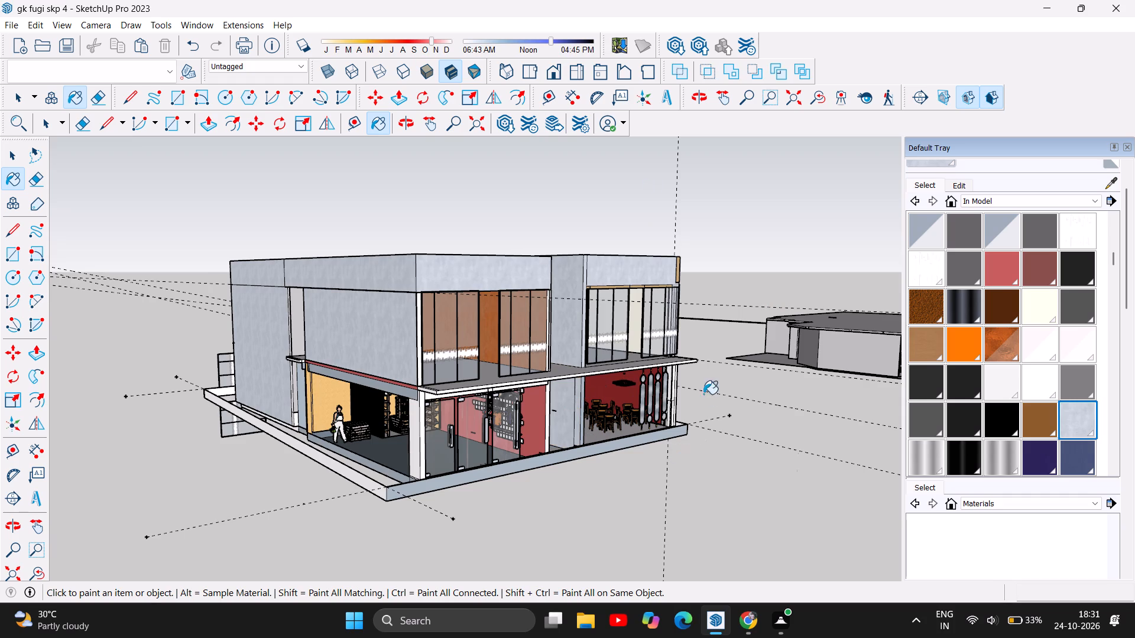
Examine the repainted exterior walls and shopfronts from near and far.
scroll(745, 330, down, 1)
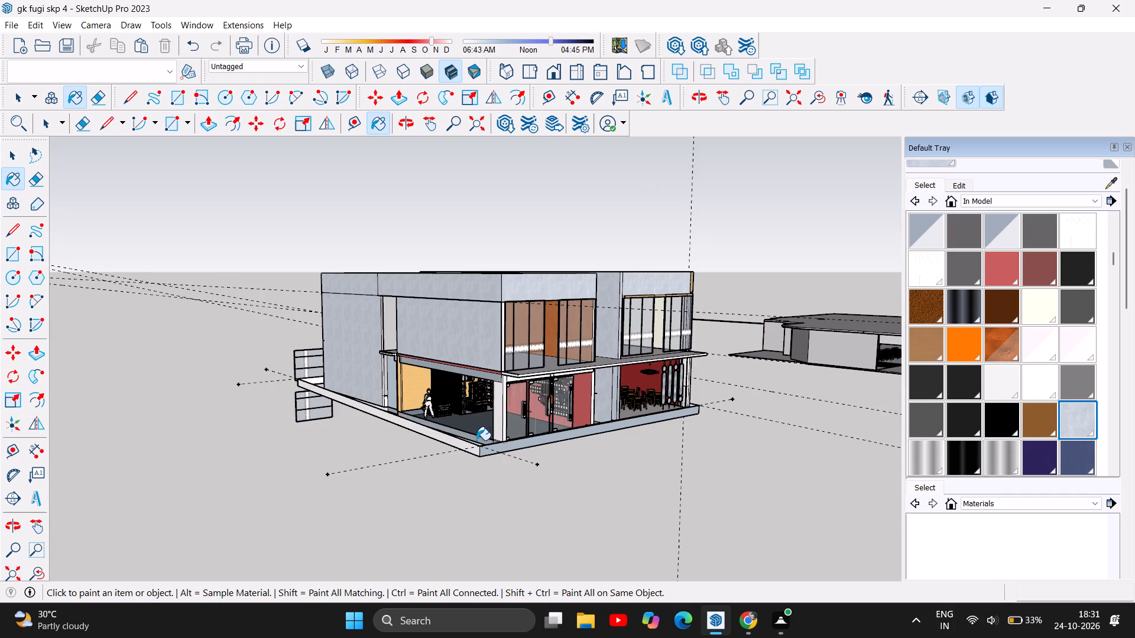
scroll(476, 440, up, 4)
scroll(342, 453, down, 2)
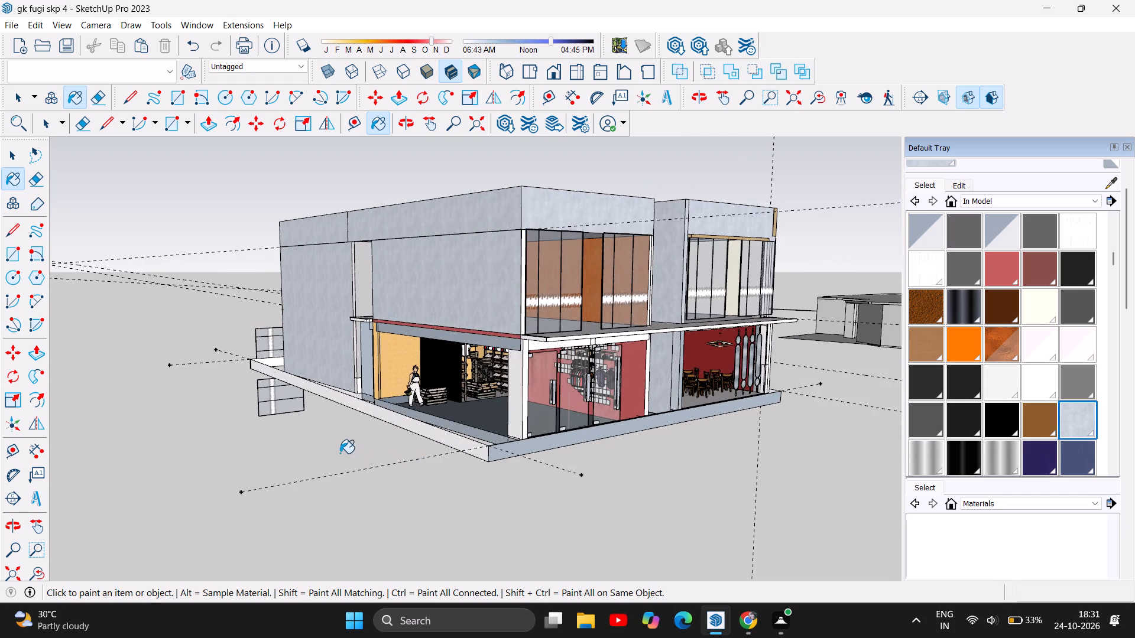
scroll(340, 453, down, 2)
scroll(528, 438, up, 2)
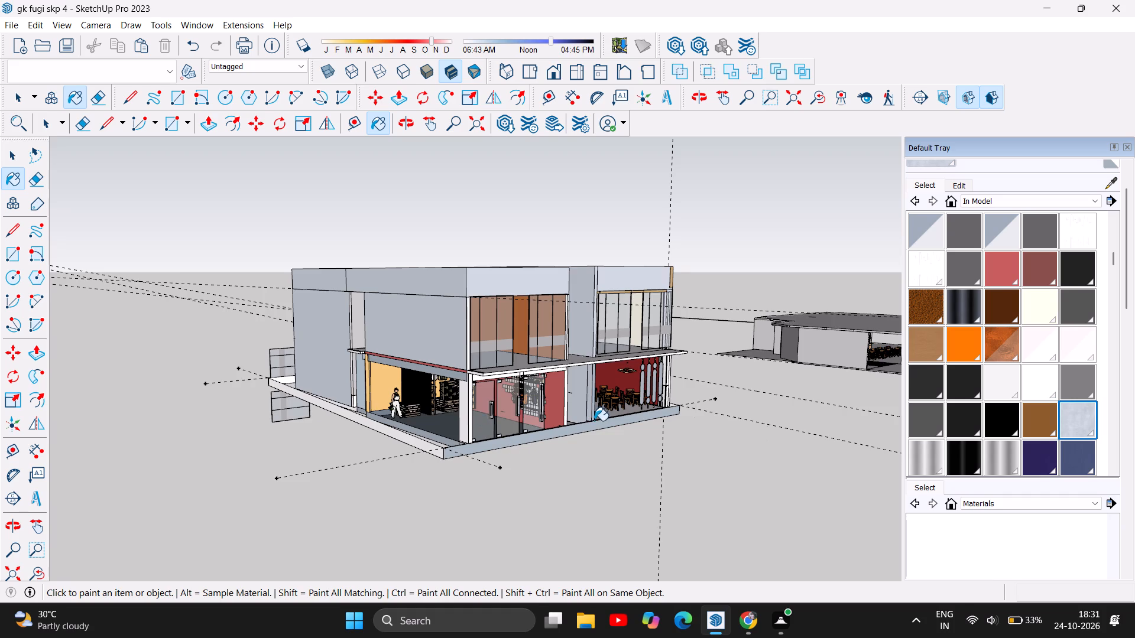
scroll(594, 421, up, 2)
scroll(644, 479, down, 2)
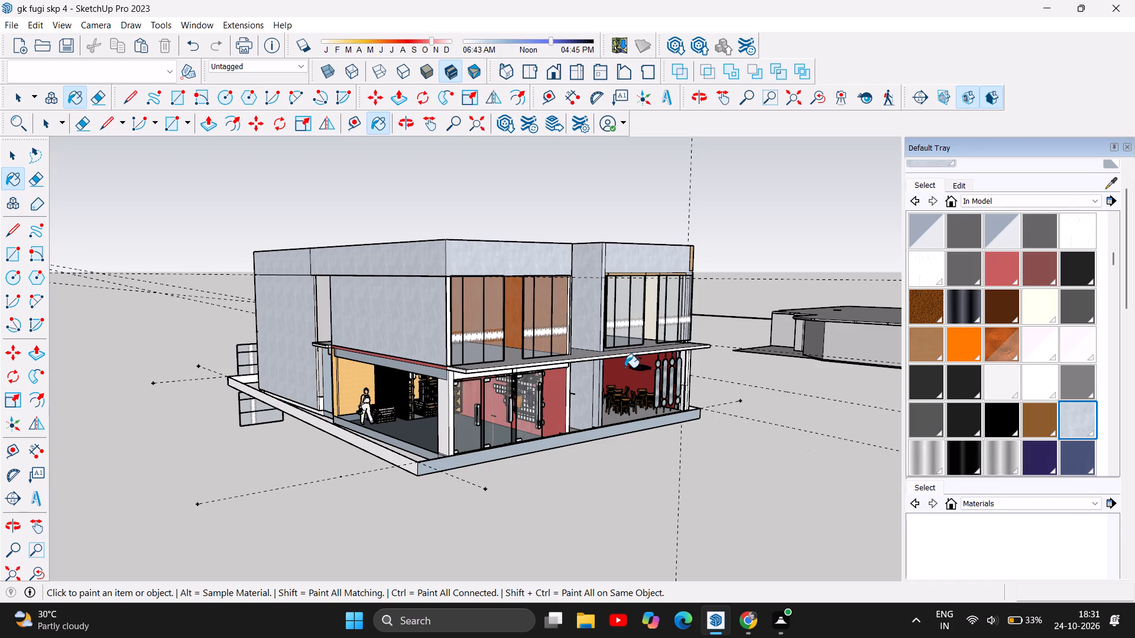
Delete the stray framed panel component standing beside the plinth at the building's rear side.
click(12, 155)
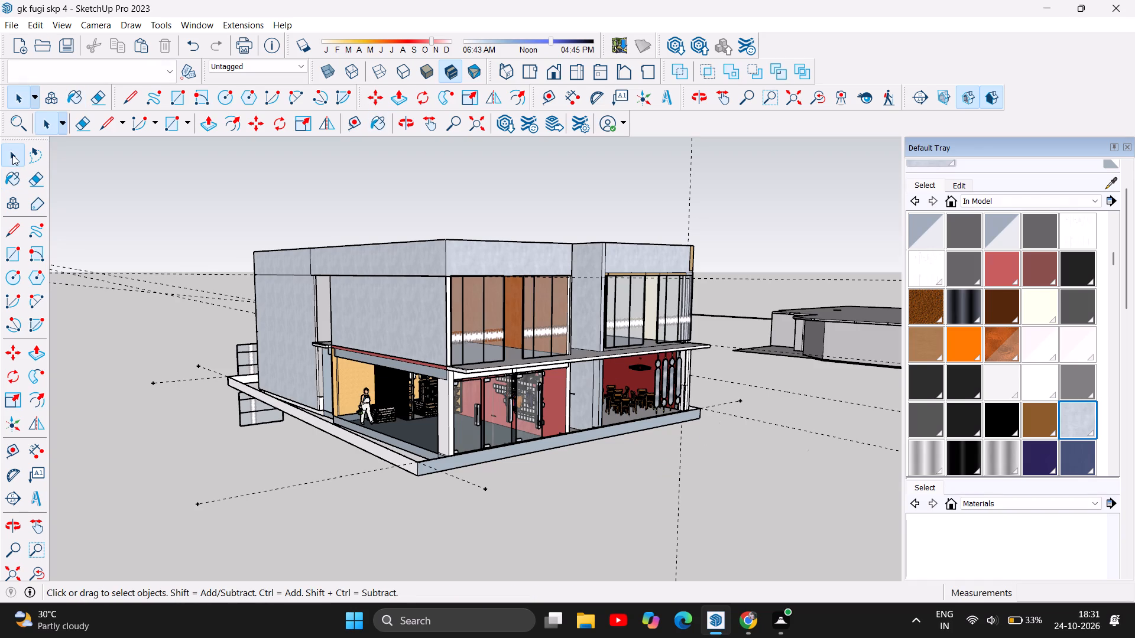
double_click(241, 411)
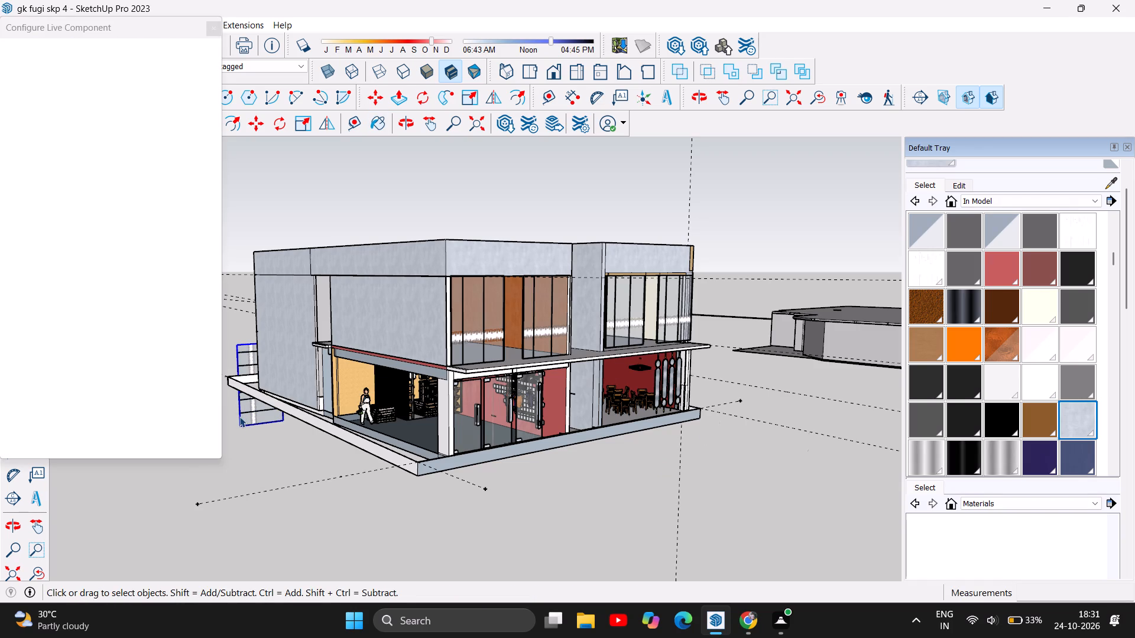
key(Delete)
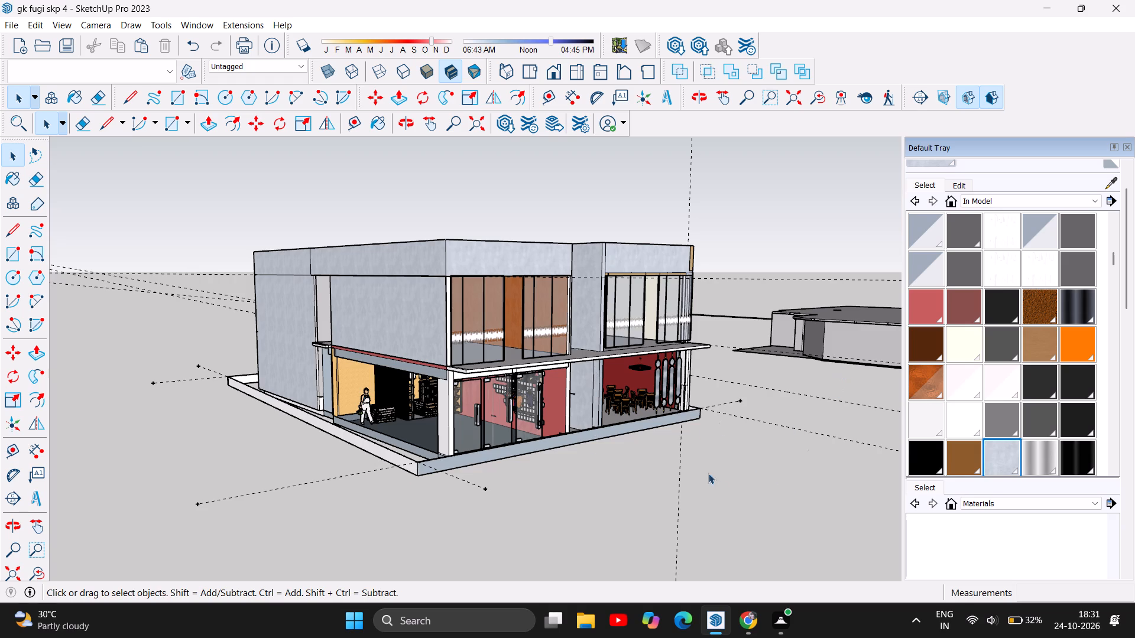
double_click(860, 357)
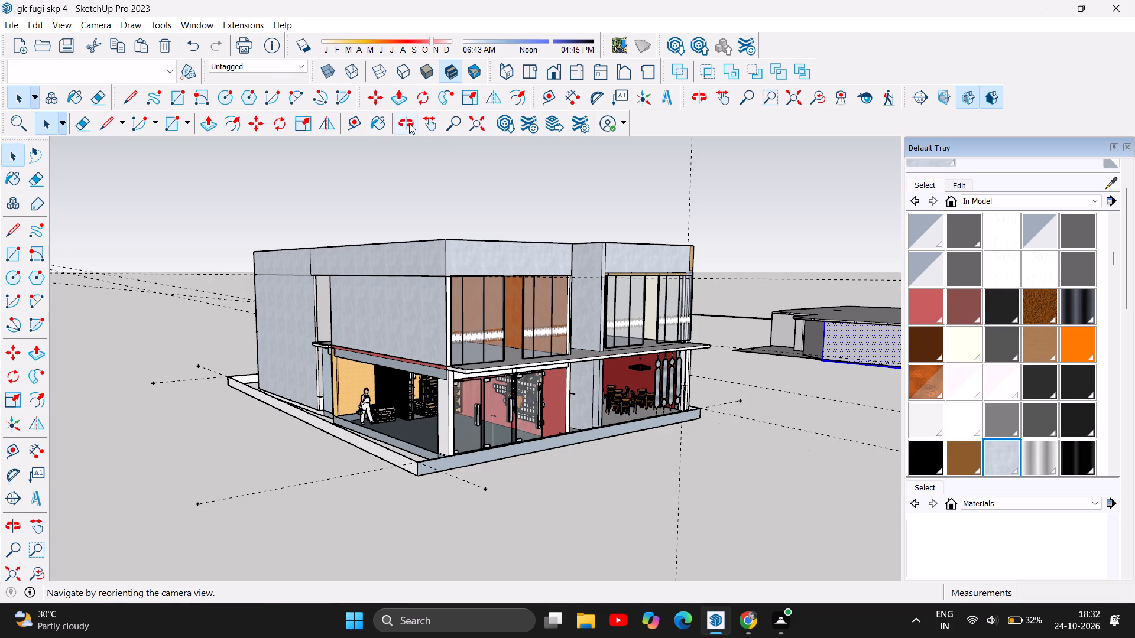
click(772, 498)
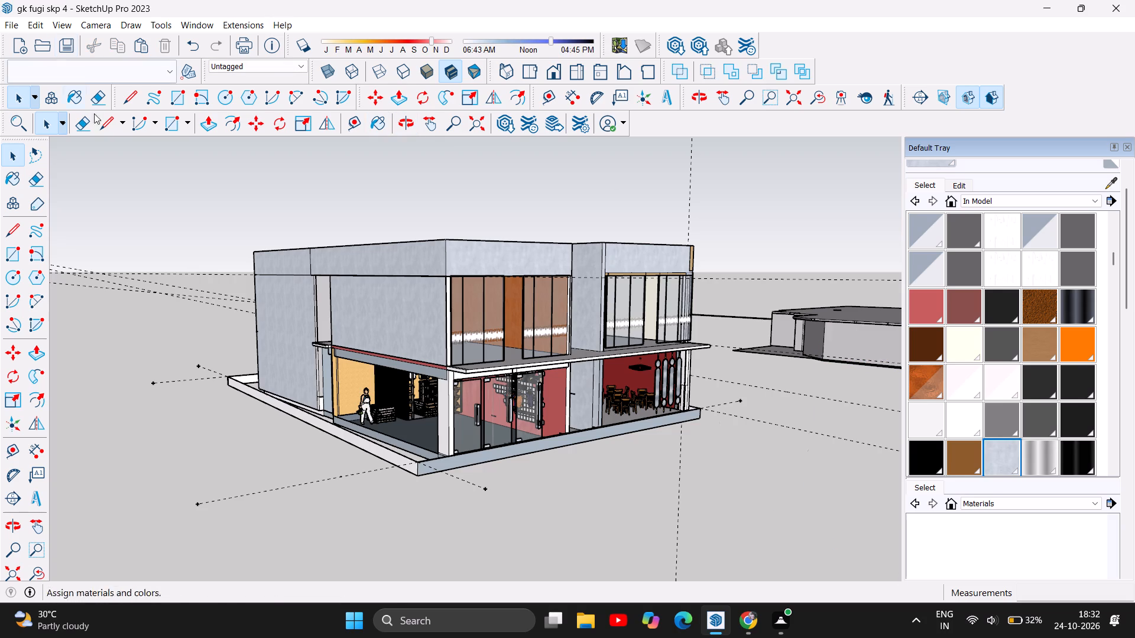
Delete all construction guides from the model.
click(35, 22)
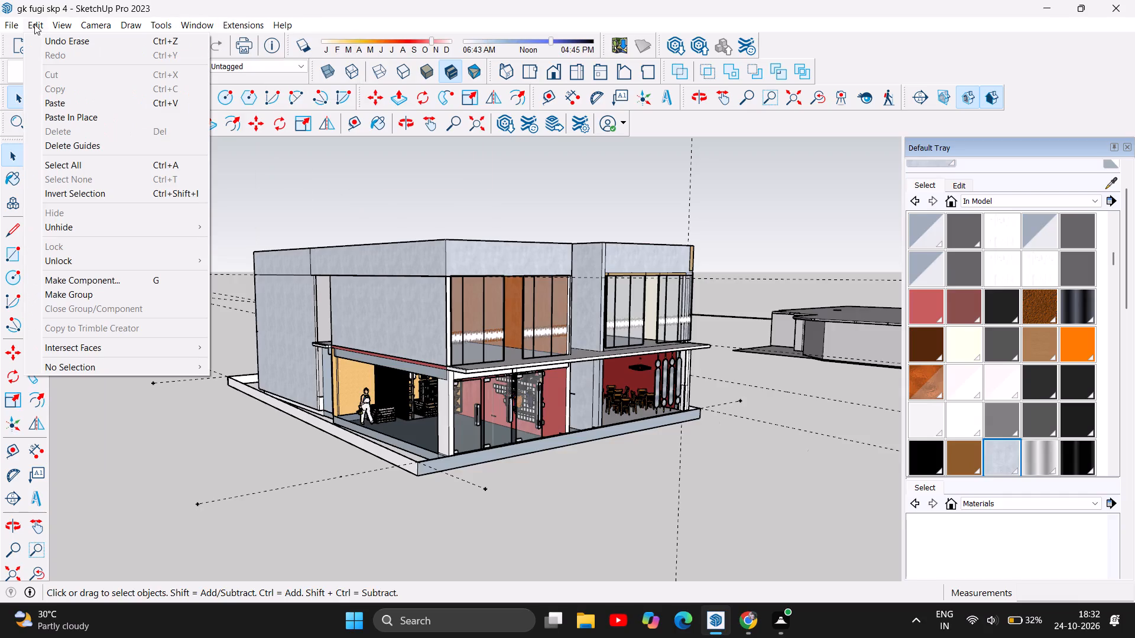
click(80, 145)
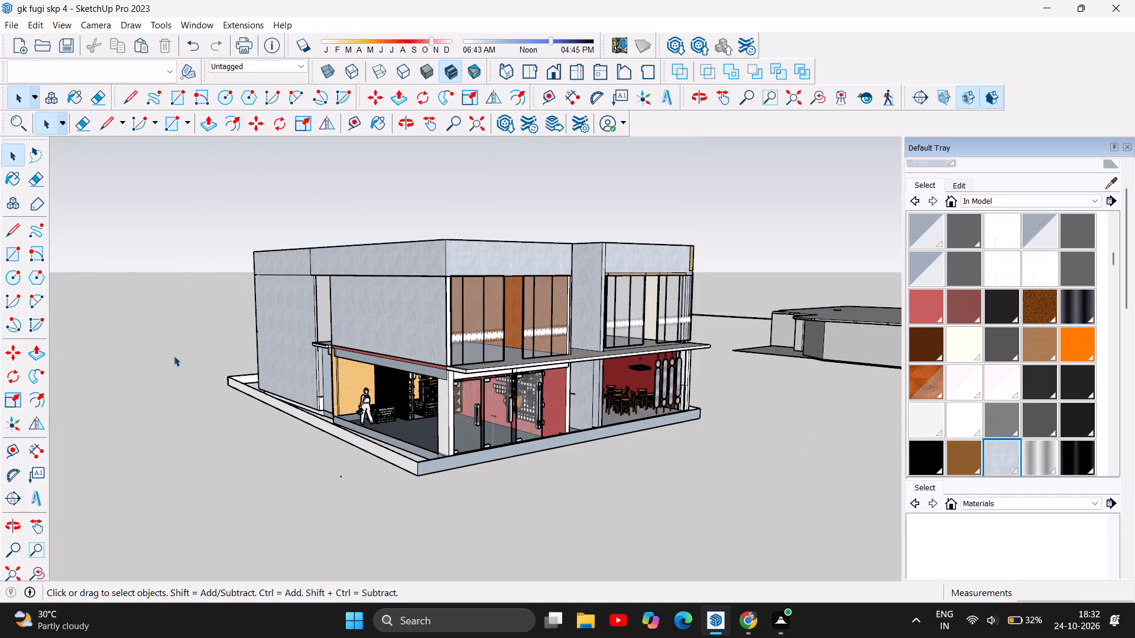
Examine the whole building from a distance and the ground-floor shop and café fronts up close.
scroll(174, 354, down, 7)
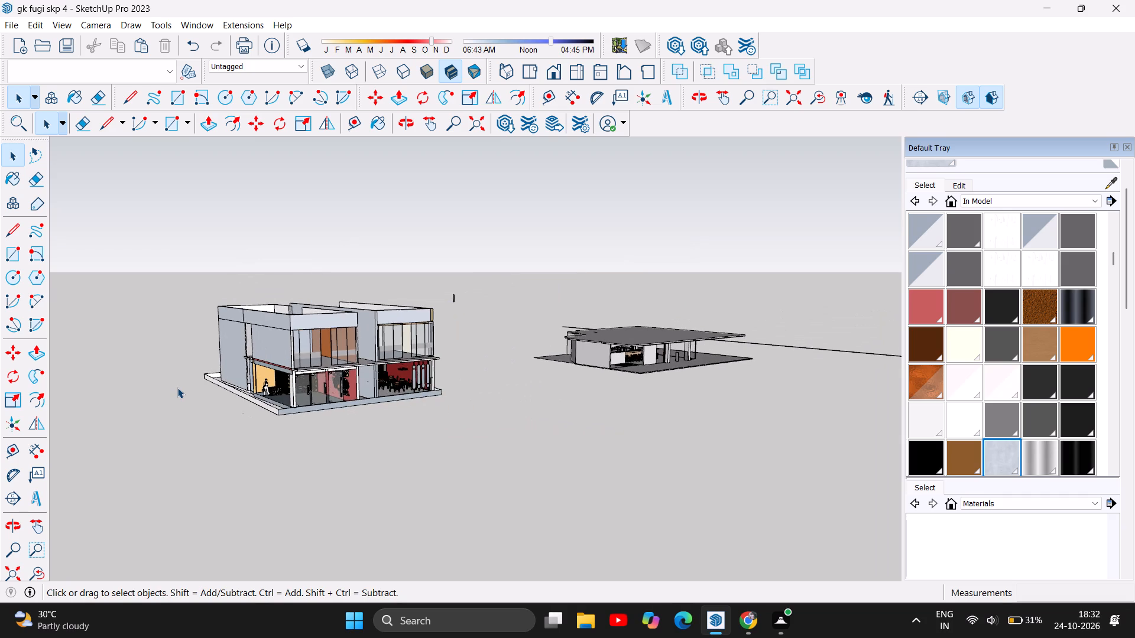
scroll(177, 388, up, 3)
scroll(413, 427, up, 2)
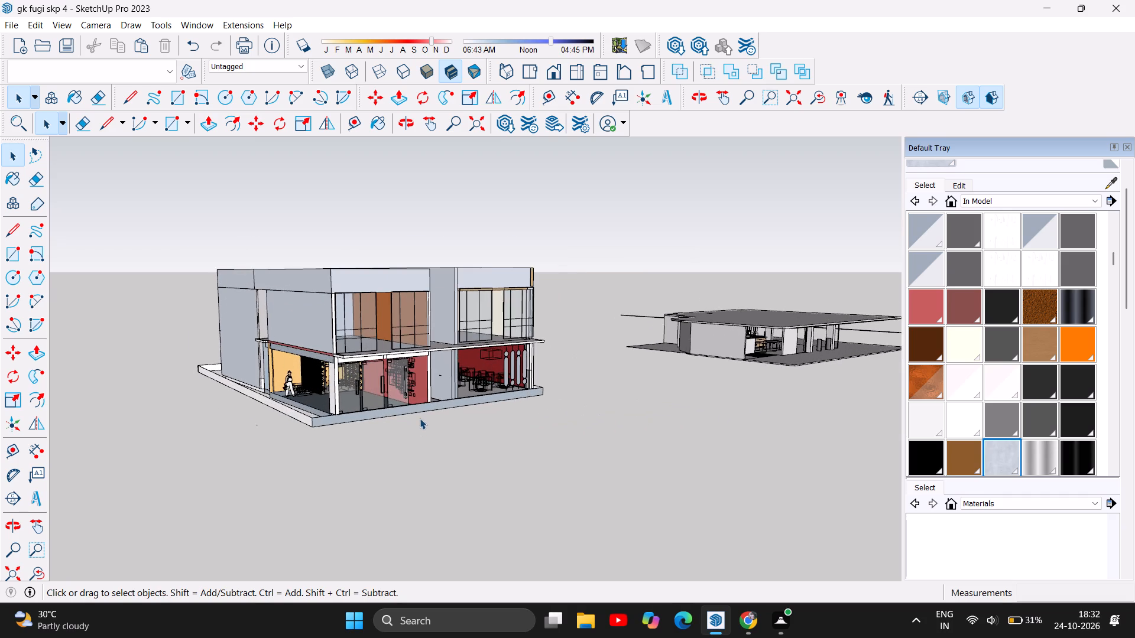
scroll(420, 418, up, 5)
scroll(437, 340, up, 6)
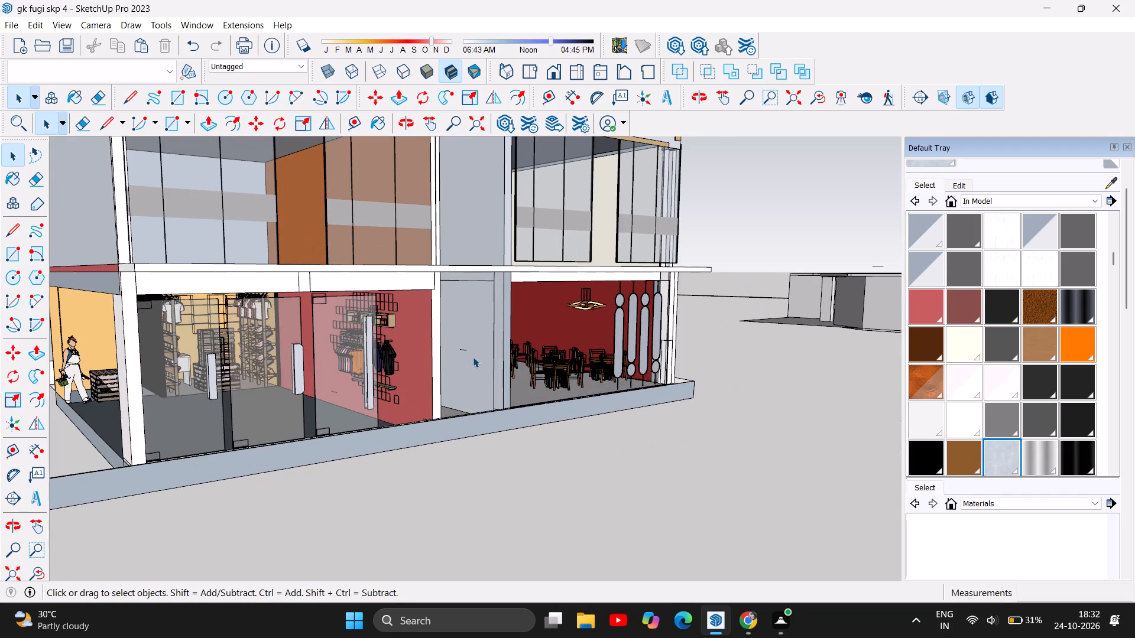
scroll(473, 357, up, 3)
scroll(243, 367, down, 10)
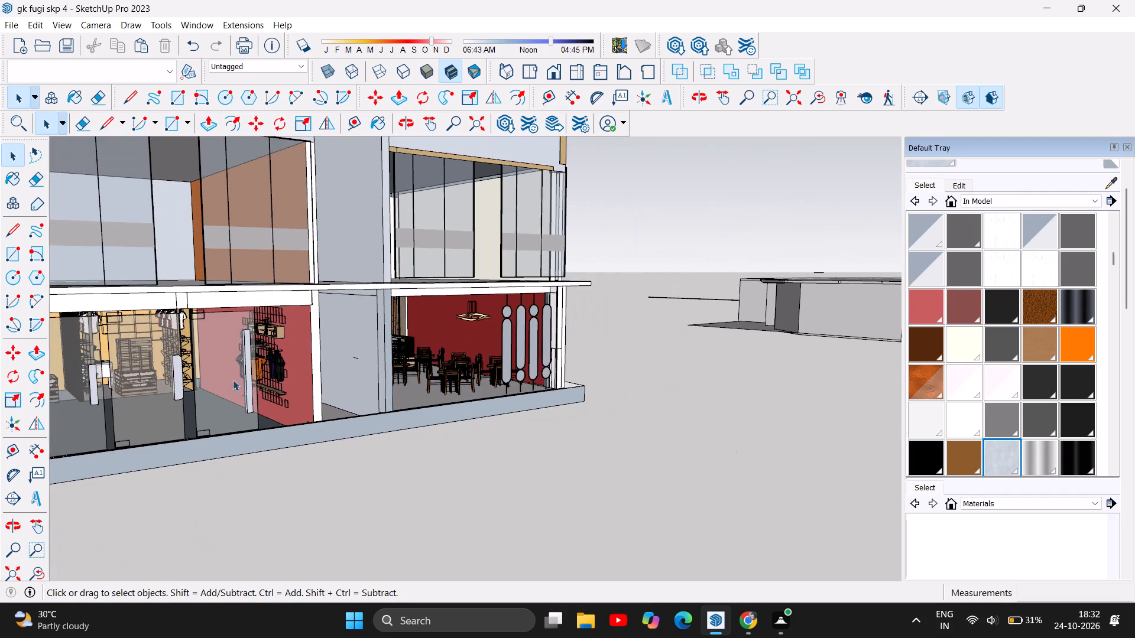
scroll(251, 374, down, 6)
Move the café's suspended light from in front of the red wall back towards the patterned rear wall, under the ceiling.
scroll(439, 365, up, 8)
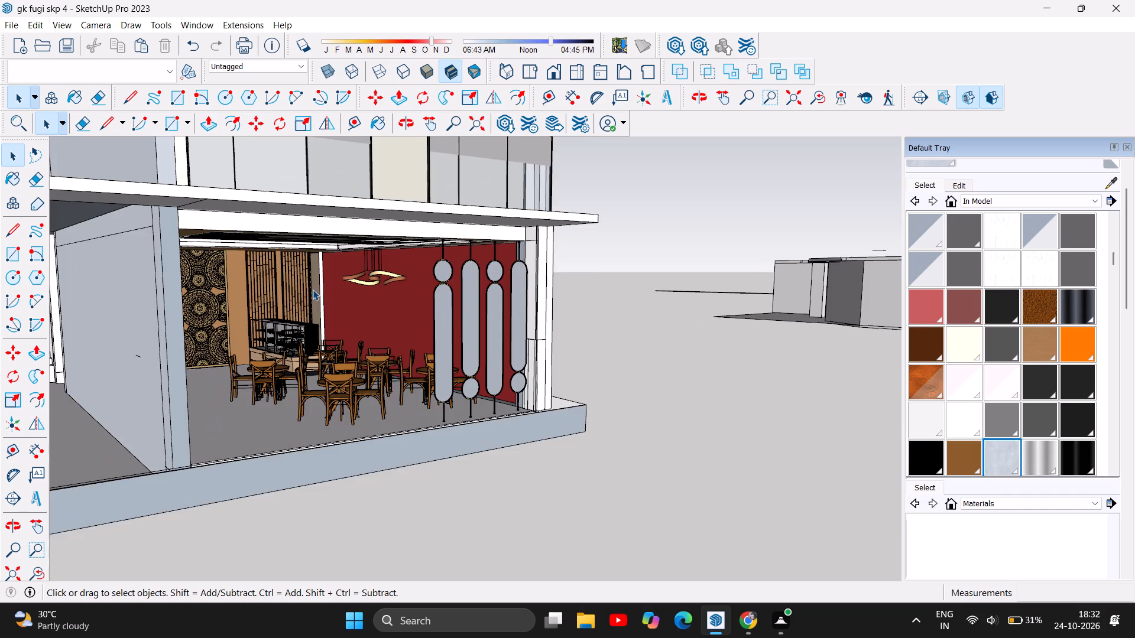
scroll(317, 291, up, 3)
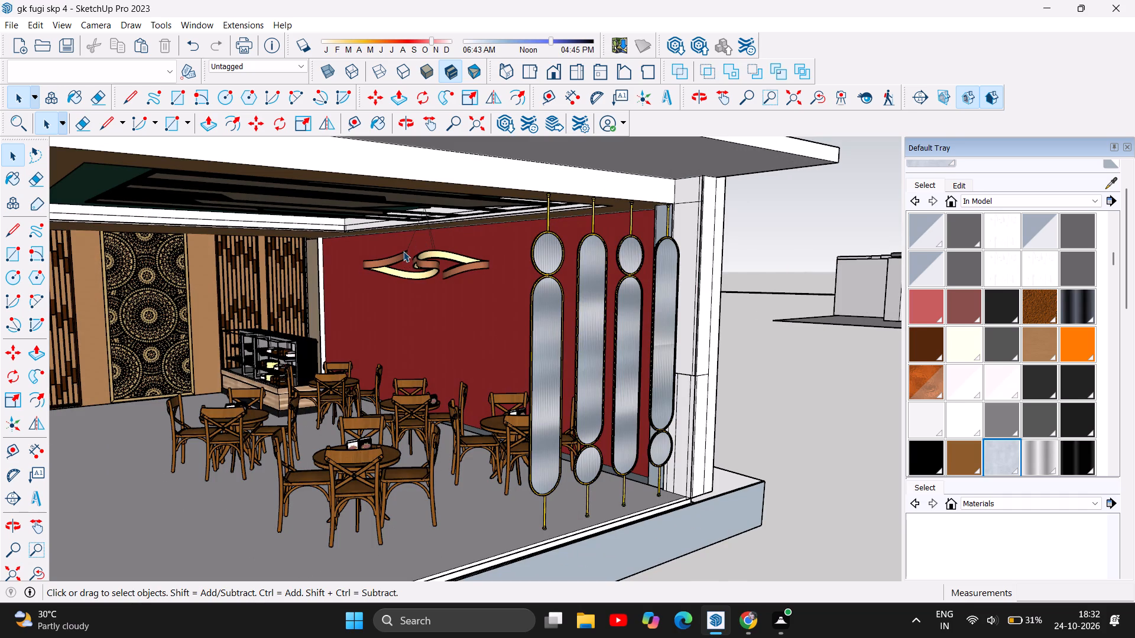
click(394, 263)
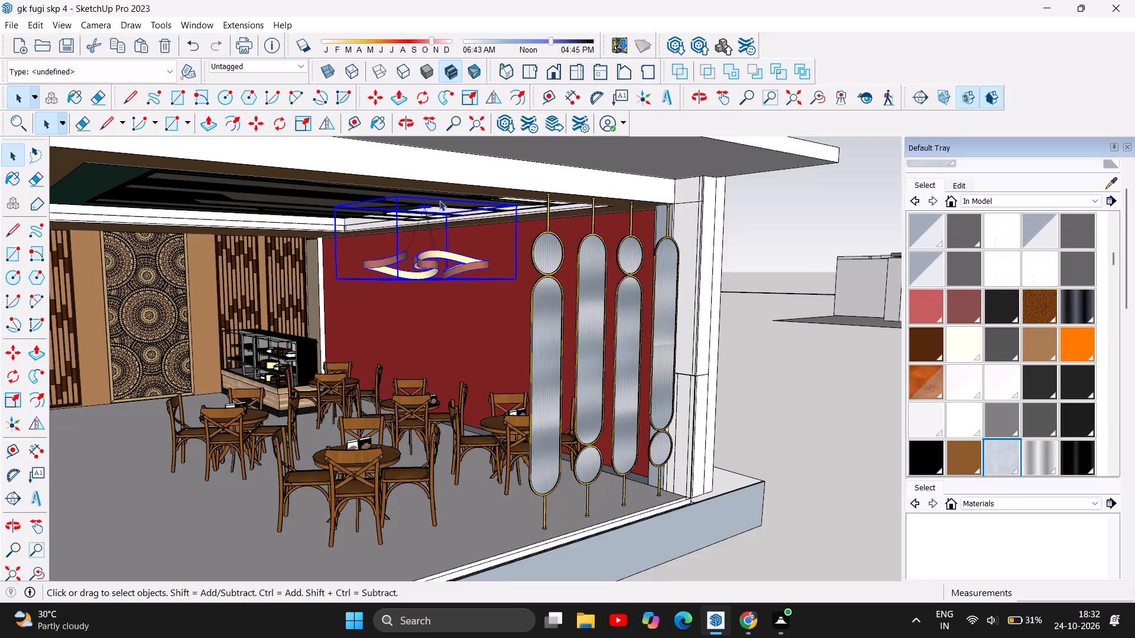
click(377, 97)
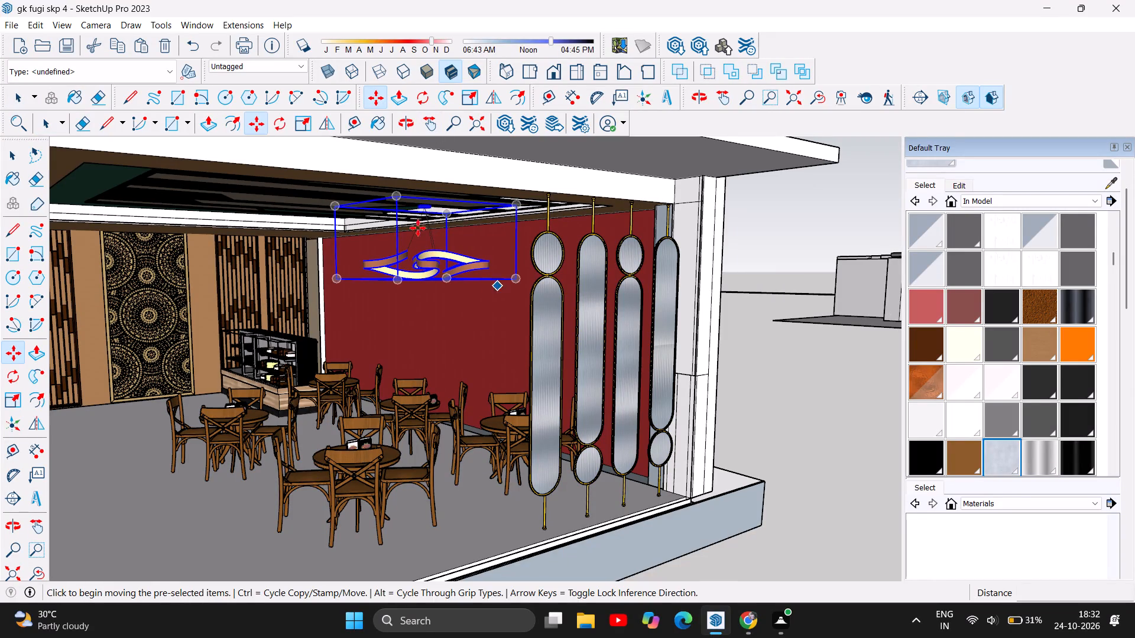
drag(420, 211, 349, 224)
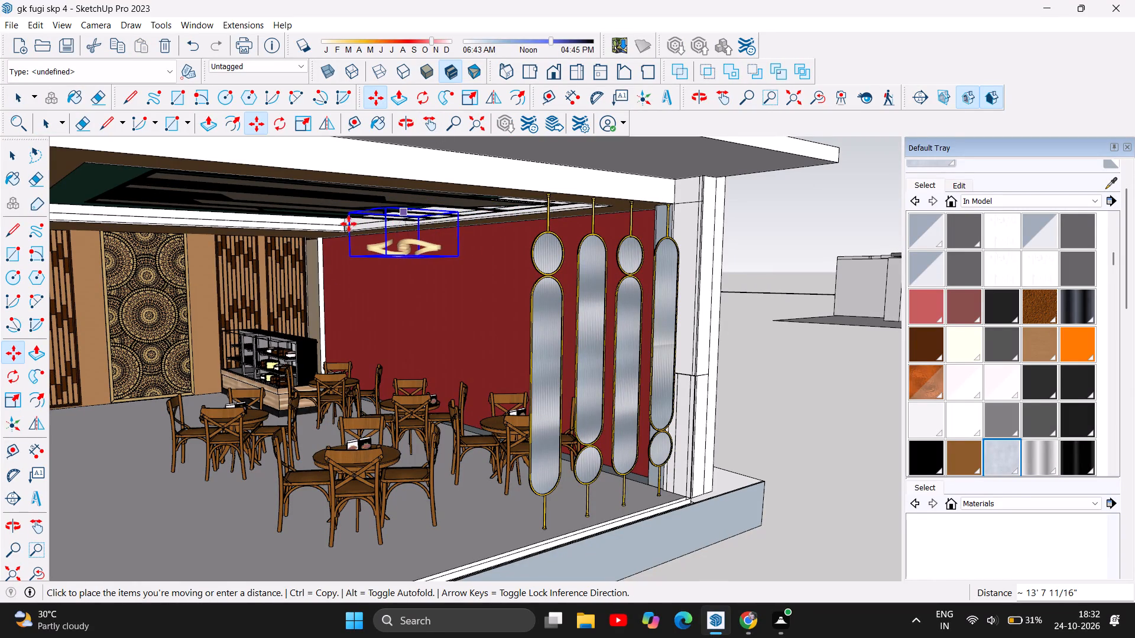
drag(349, 224, 262, 200)
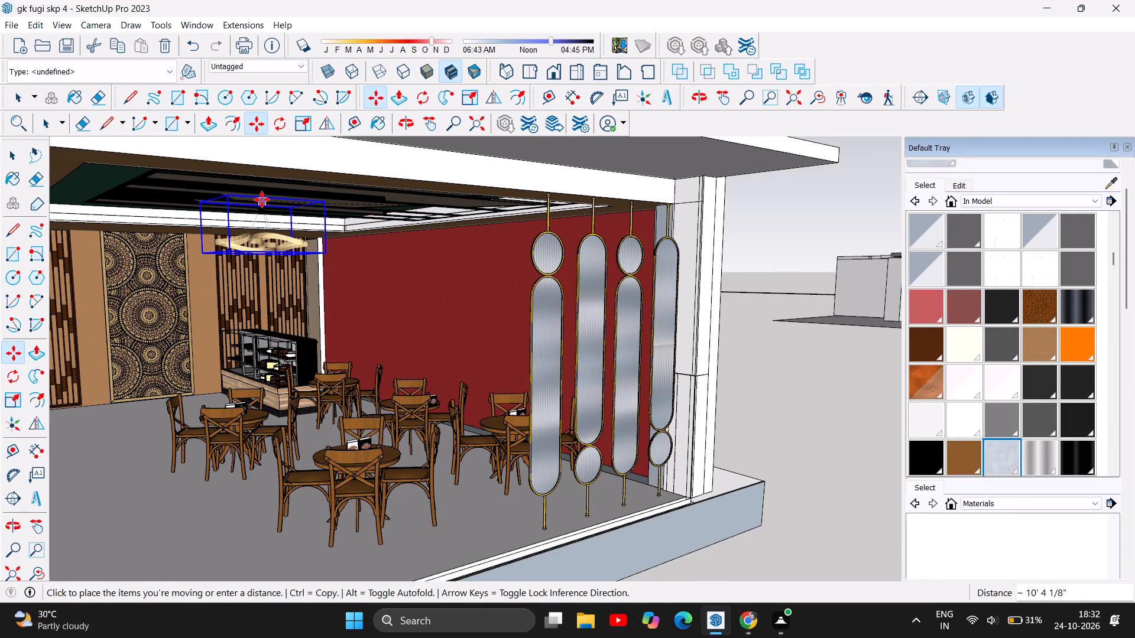
drag(262, 200, 228, 193)
scroll(221, 209, up, 6)
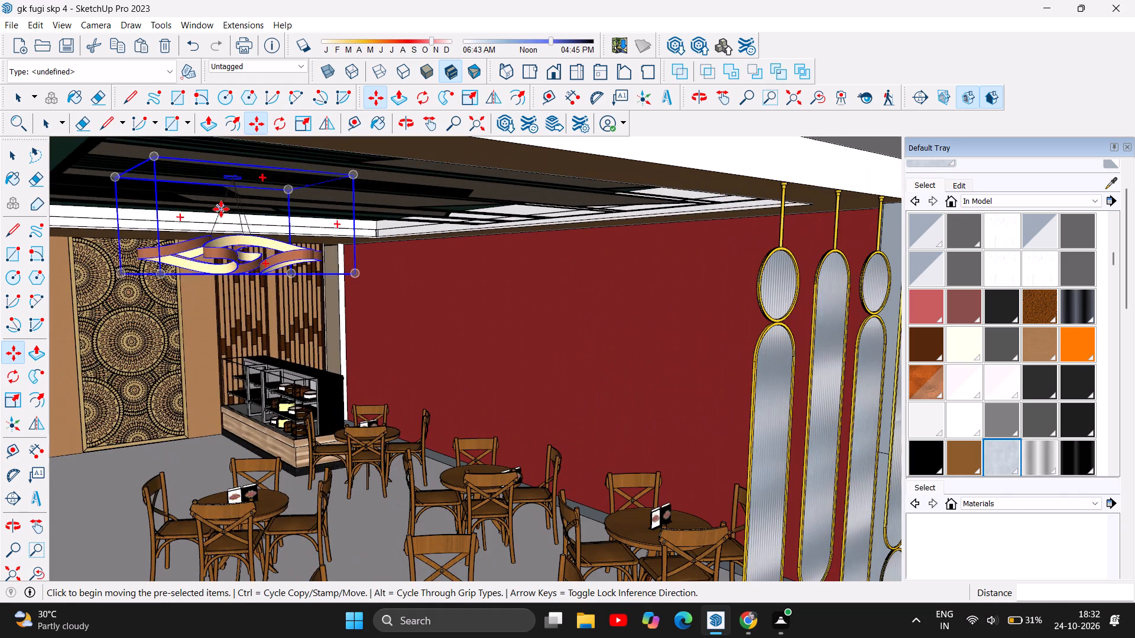
scroll(221, 219, up, 4)
scroll(259, 232, down, 2)
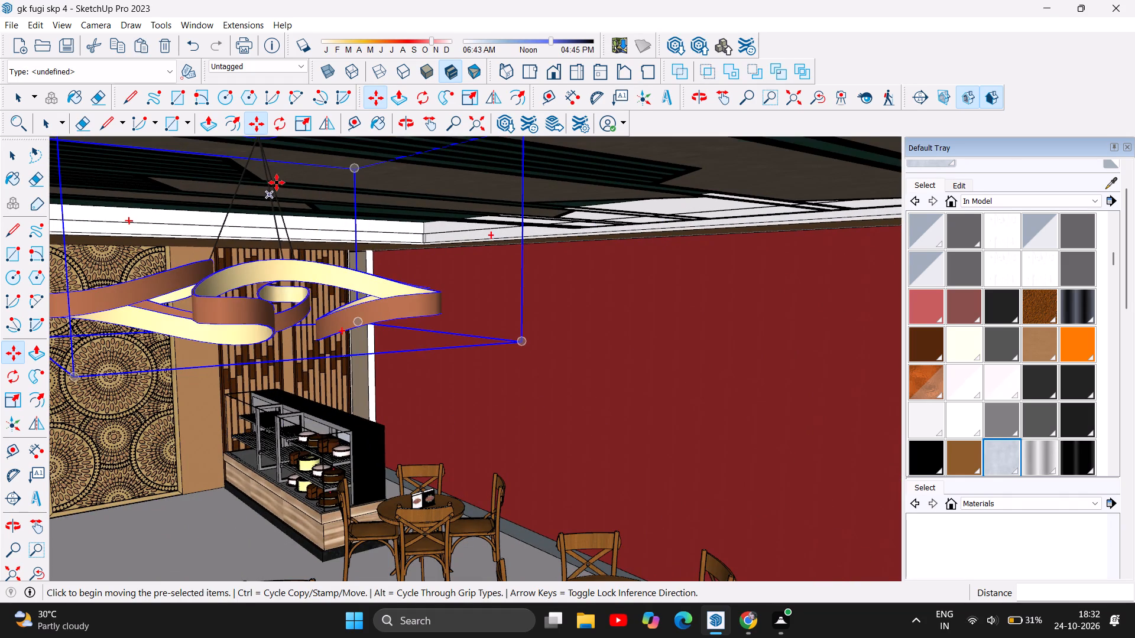
scroll(310, 236, down, 2)
drag(281, 182, 245, 165)
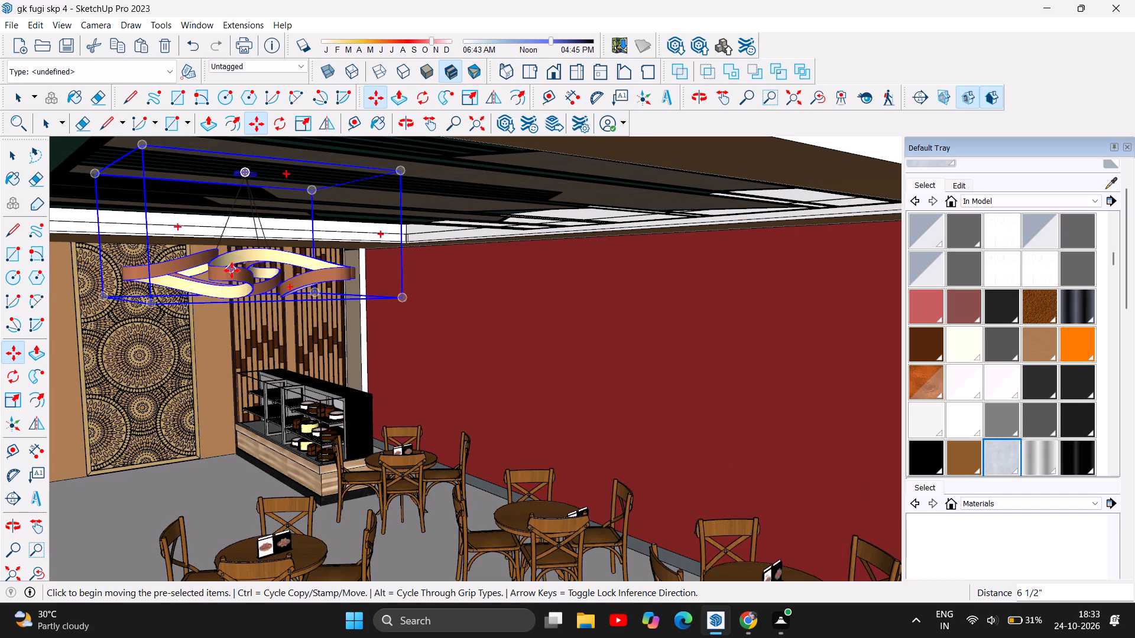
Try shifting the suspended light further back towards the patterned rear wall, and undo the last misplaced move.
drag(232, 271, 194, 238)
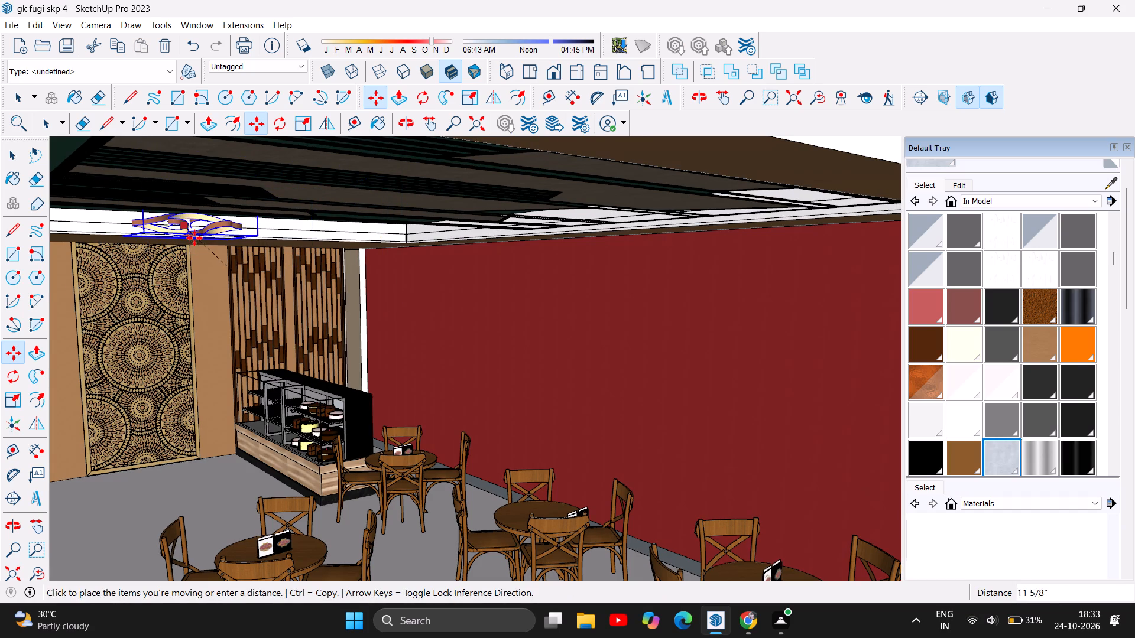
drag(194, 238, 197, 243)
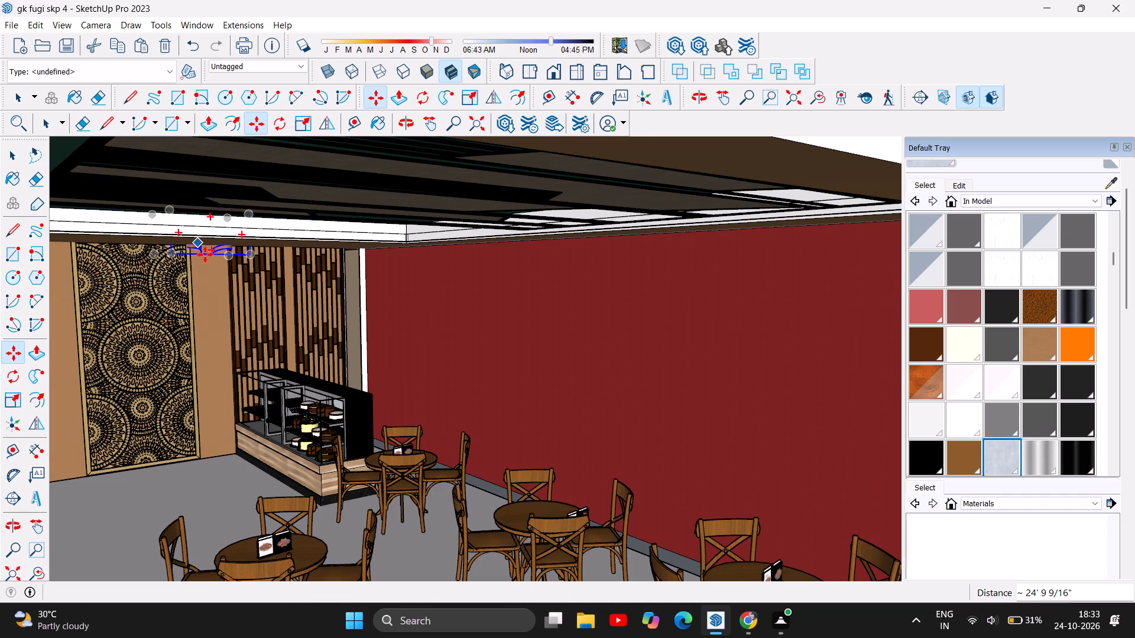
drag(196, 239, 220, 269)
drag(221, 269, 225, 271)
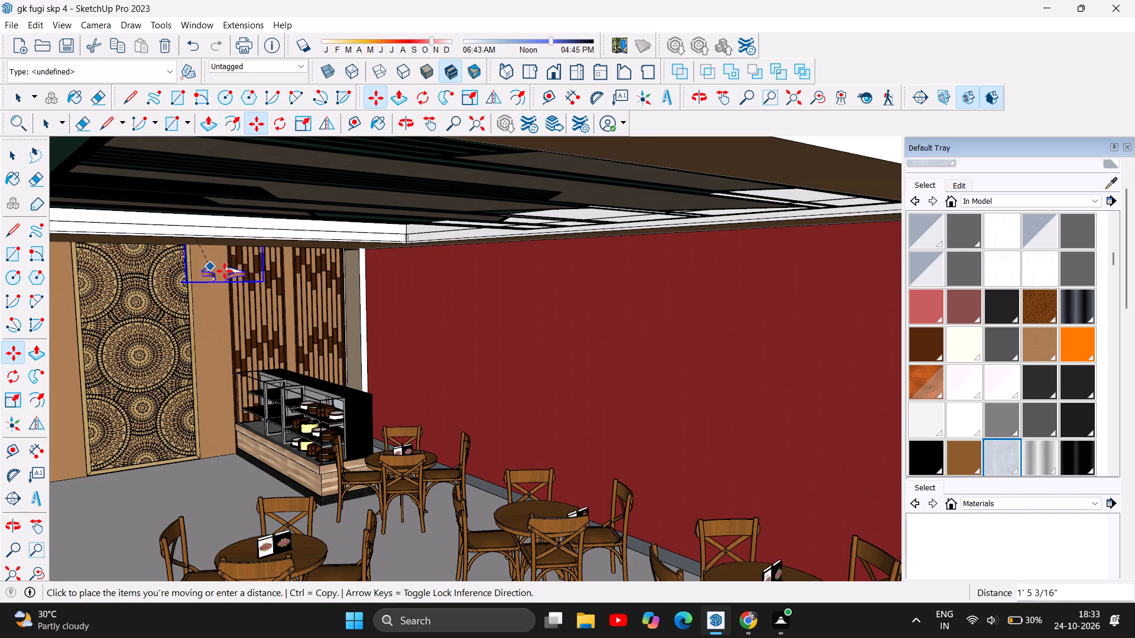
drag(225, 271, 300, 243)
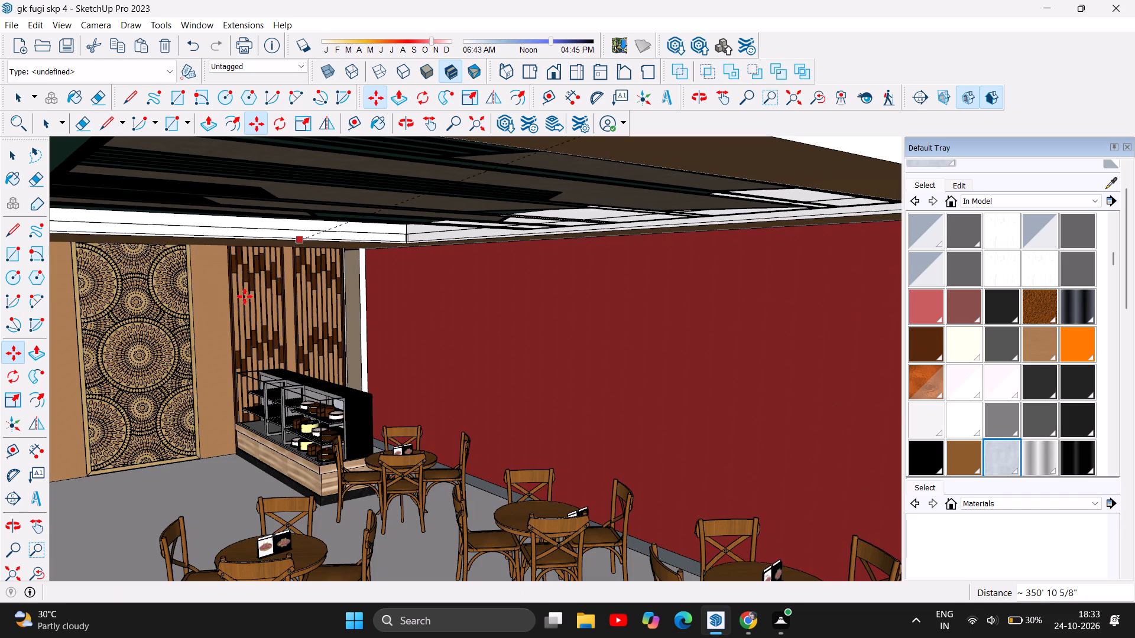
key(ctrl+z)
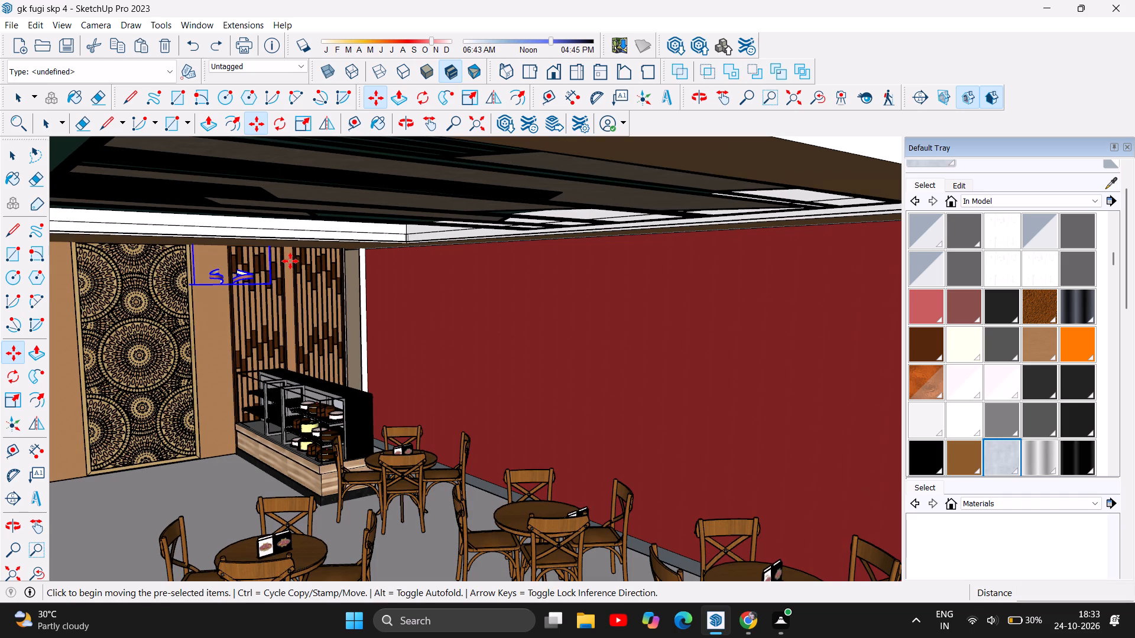
Reposition the suspended light across the rear of the café until it hangs directly over the display counter.
drag(220, 265, 266, 279)
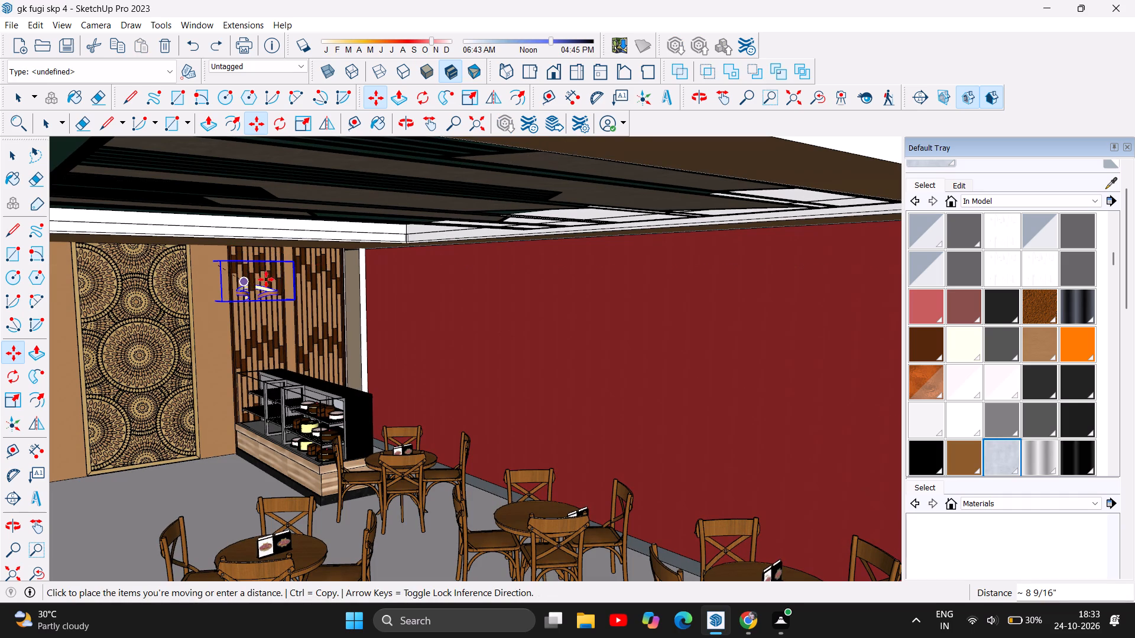
drag(266, 279, 364, 349)
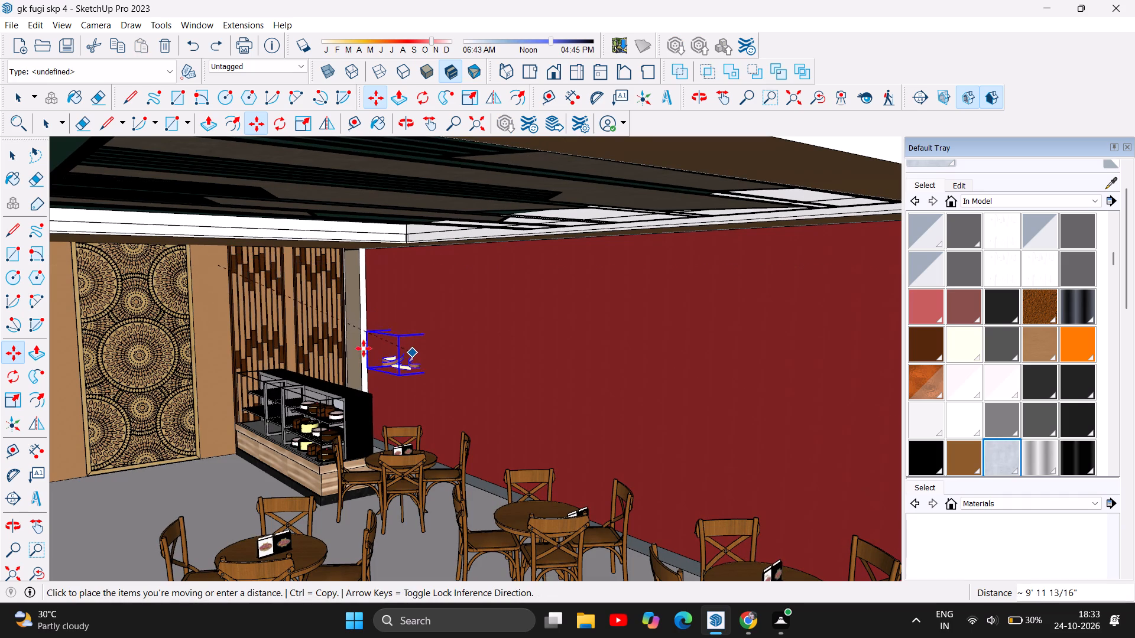
drag(364, 349, 180, 408)
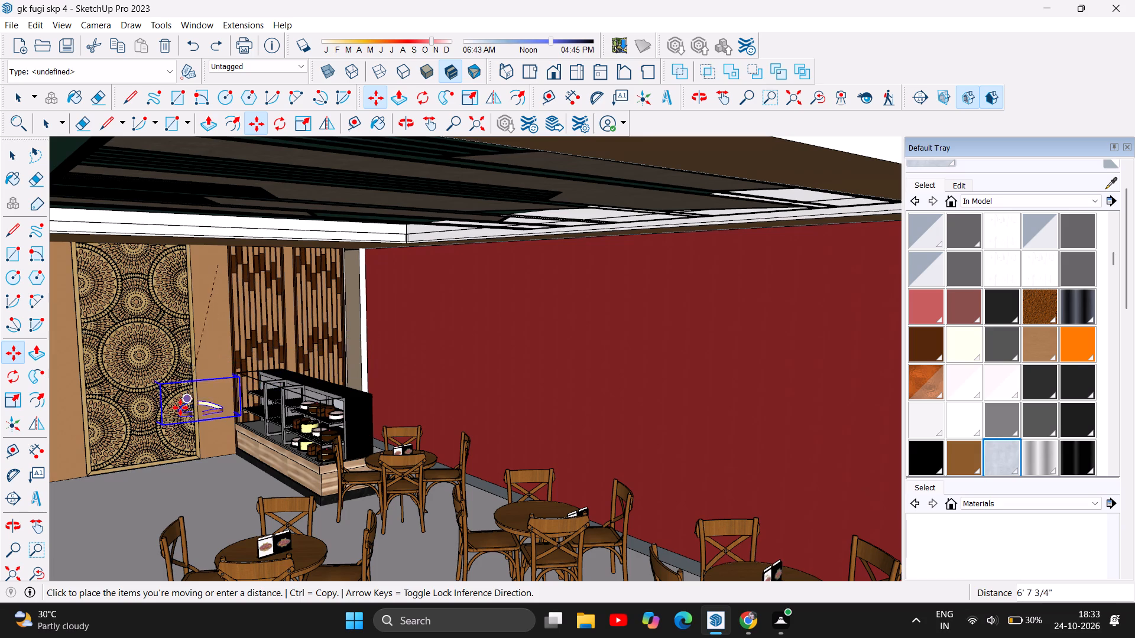
drag(180, 408, 388, 353)
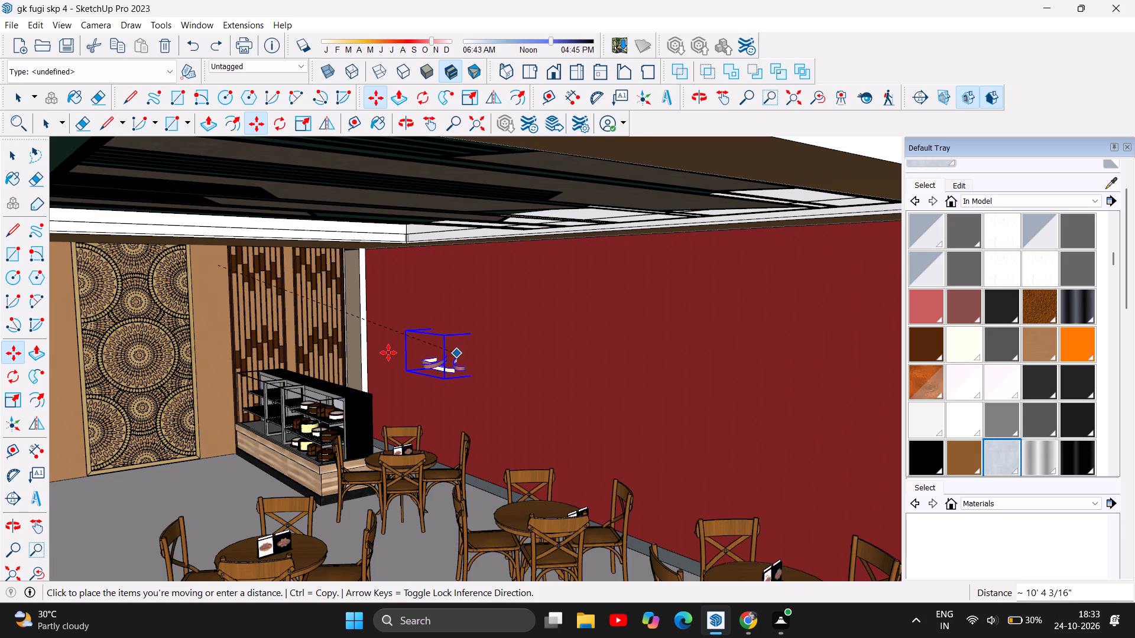
drag(388, 353, 385, 353)
drag(364, 370, 334, 373)
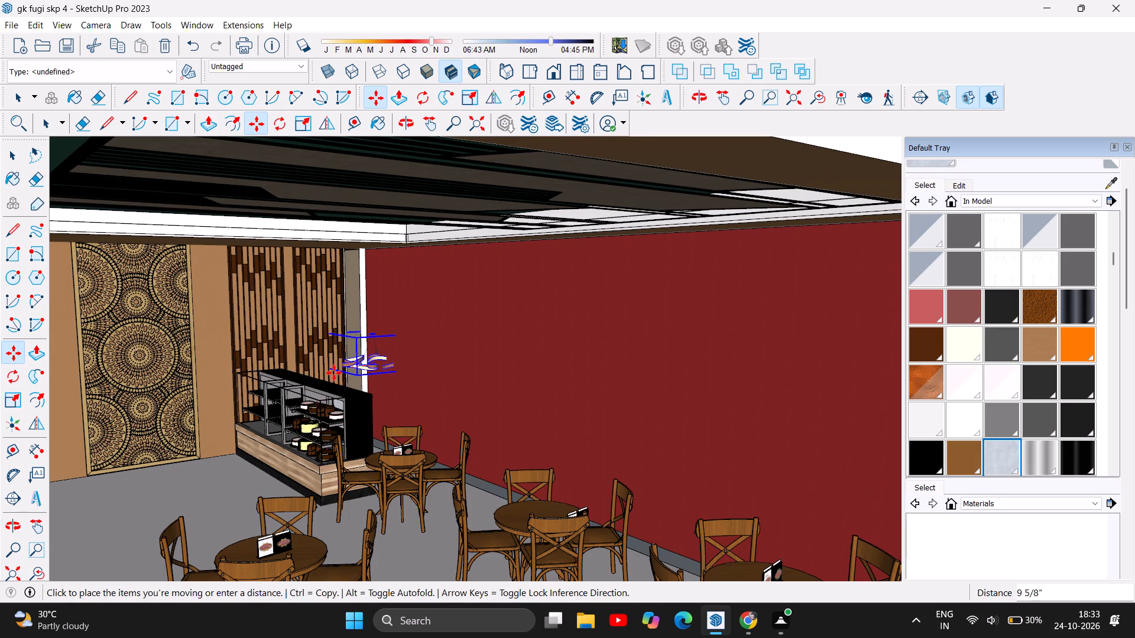
drag(334, 373, 289, 369)
drag(288, 367, 285, 344)
drag(285, 344, 293, 304)
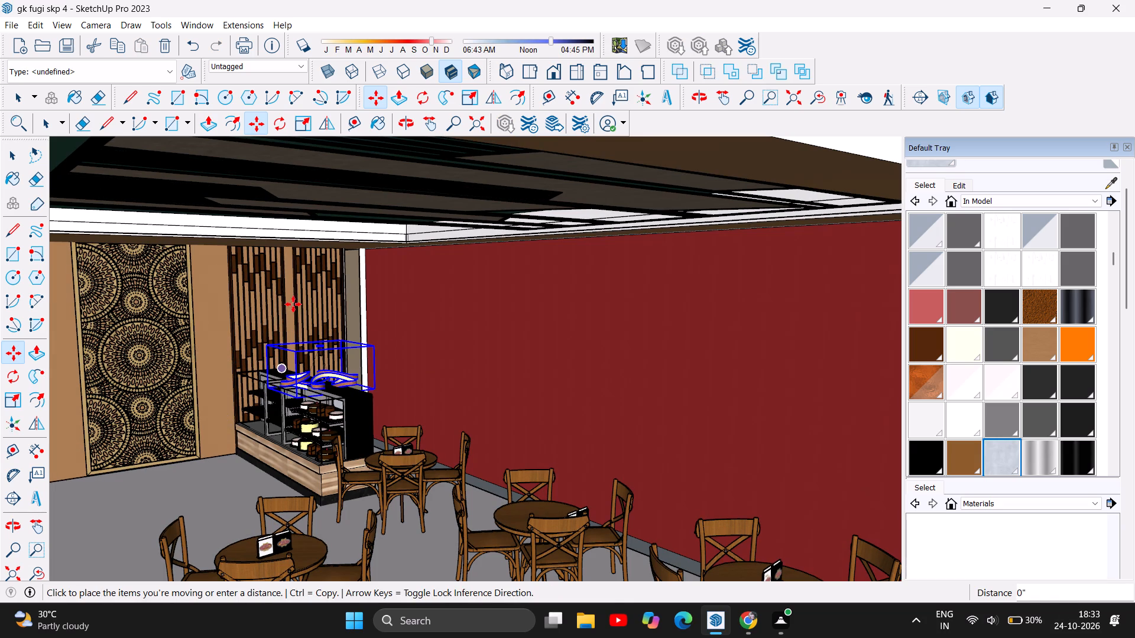
Raise the suspended light about 4' 9" towards the ceiling and shift it about 1' 9" towards the red wall's rear corner.
drag(320, 377, 322, 305)
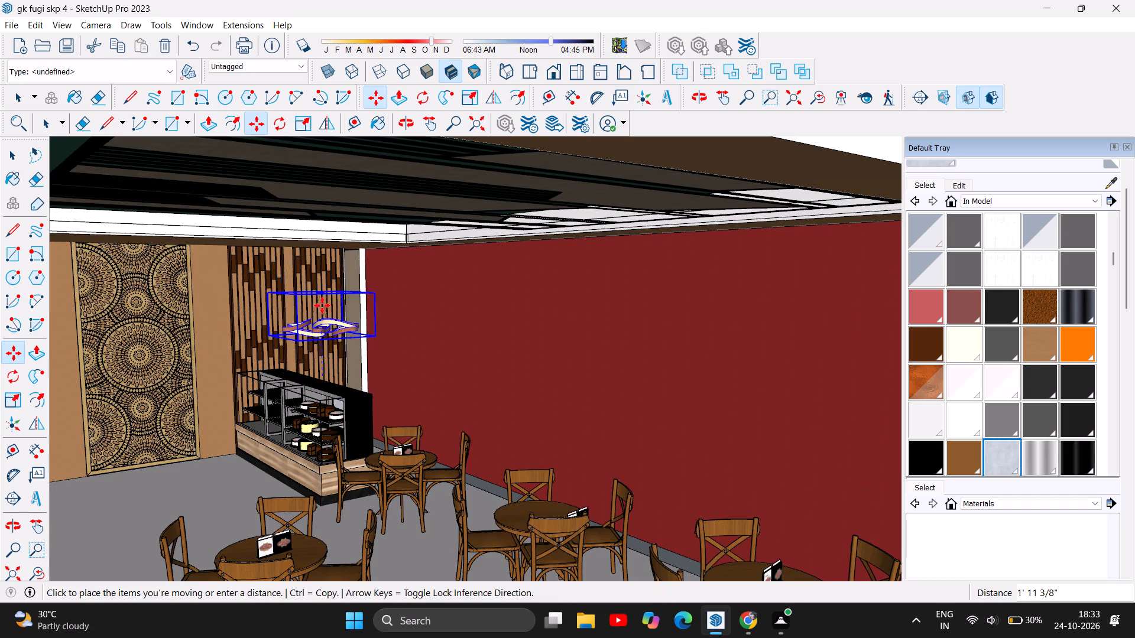
drag(322, 305, 327, 216)
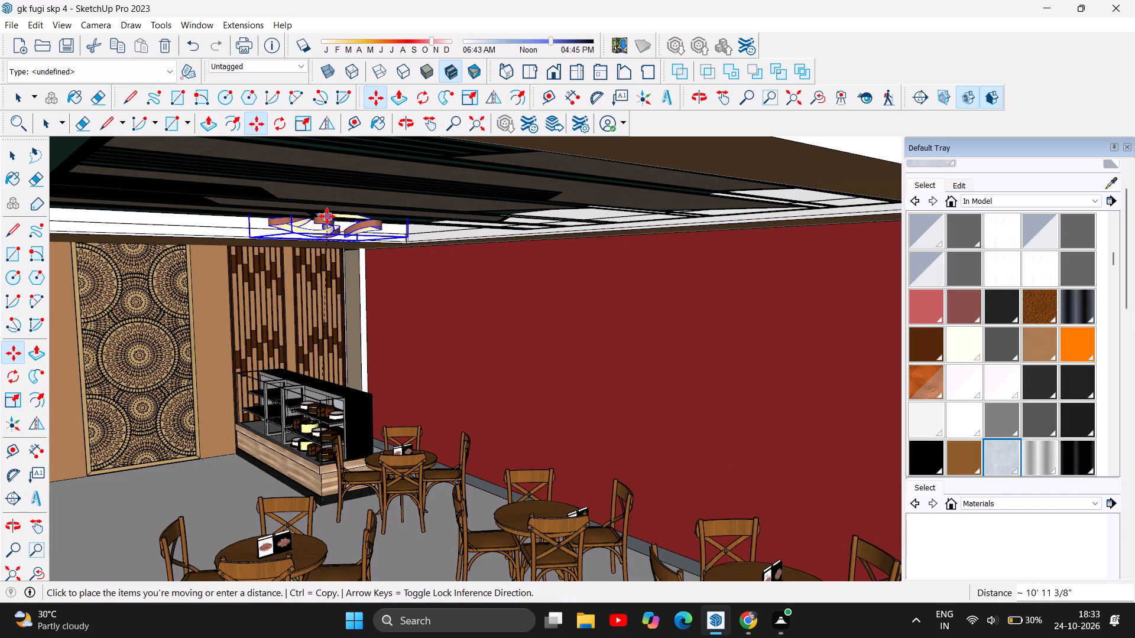
drag(327, 216, 324, 258)
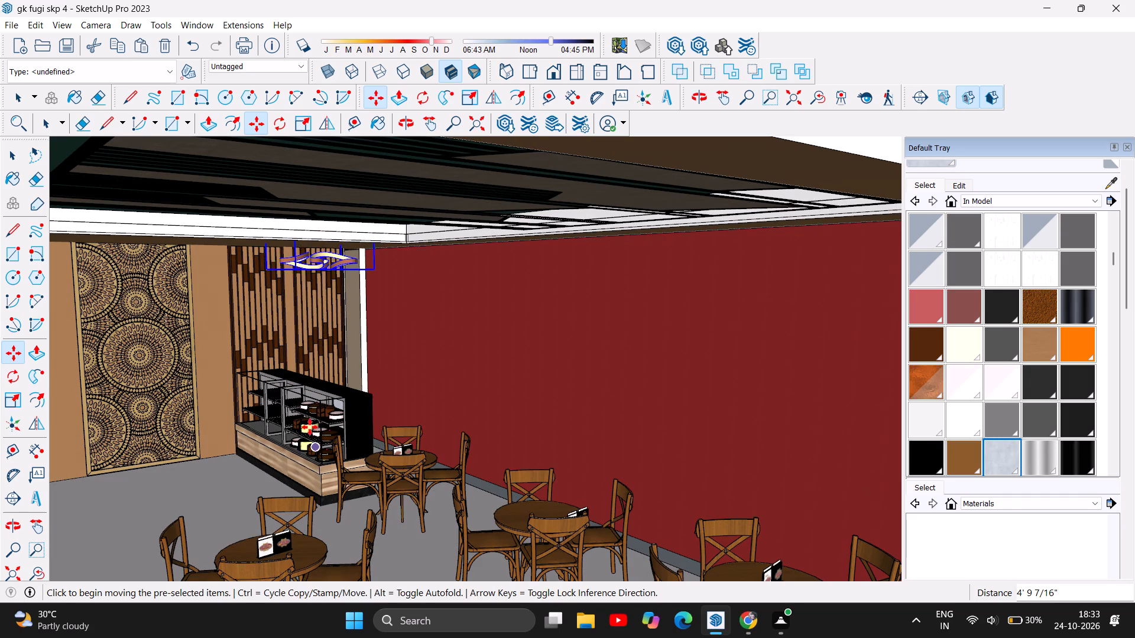
drag(307, 261, 343, 274)
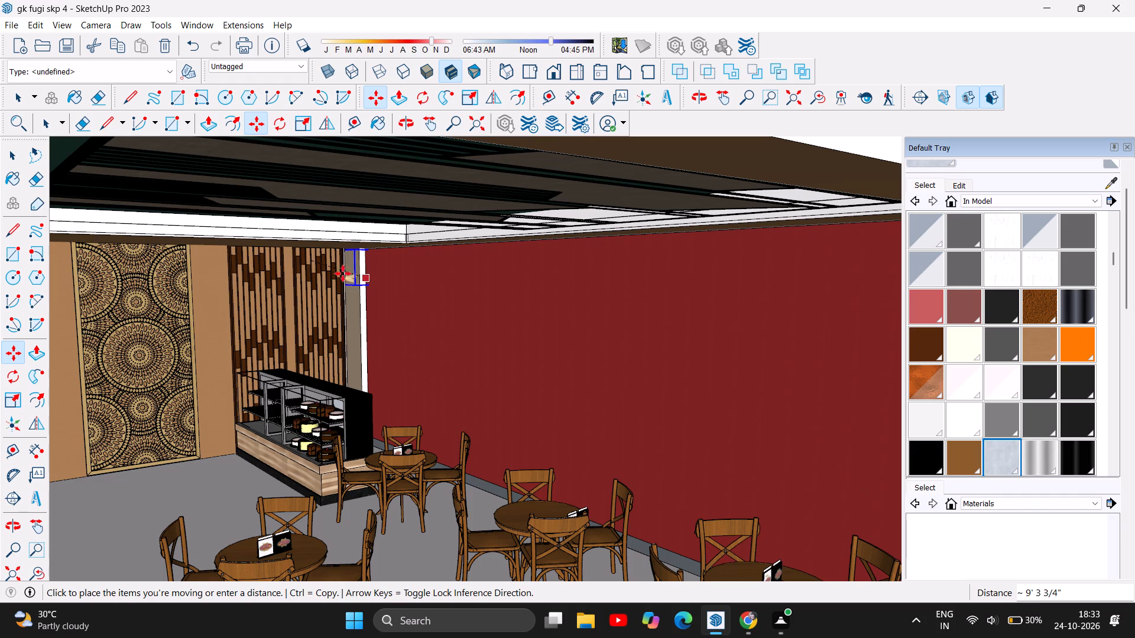
drag(343, 274, 306, 279)
click(304, 279)
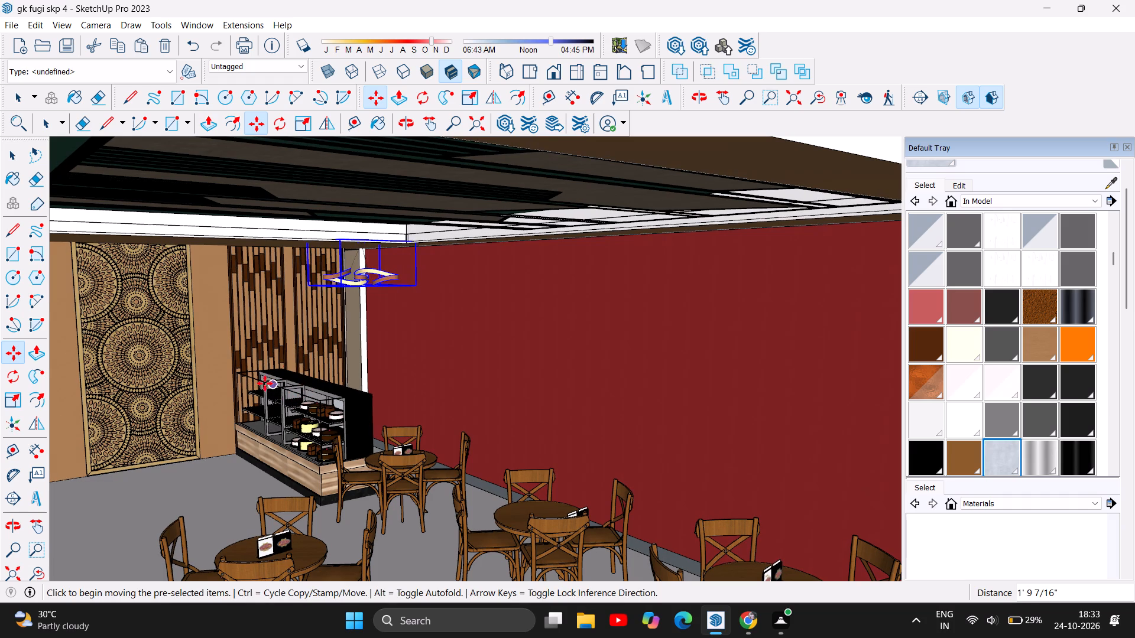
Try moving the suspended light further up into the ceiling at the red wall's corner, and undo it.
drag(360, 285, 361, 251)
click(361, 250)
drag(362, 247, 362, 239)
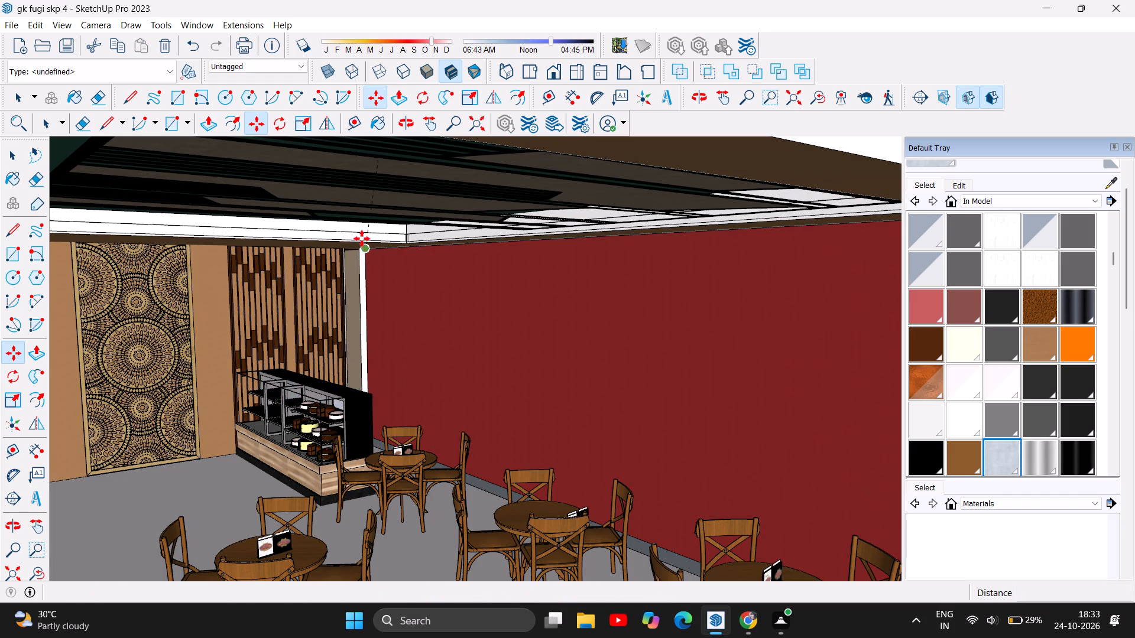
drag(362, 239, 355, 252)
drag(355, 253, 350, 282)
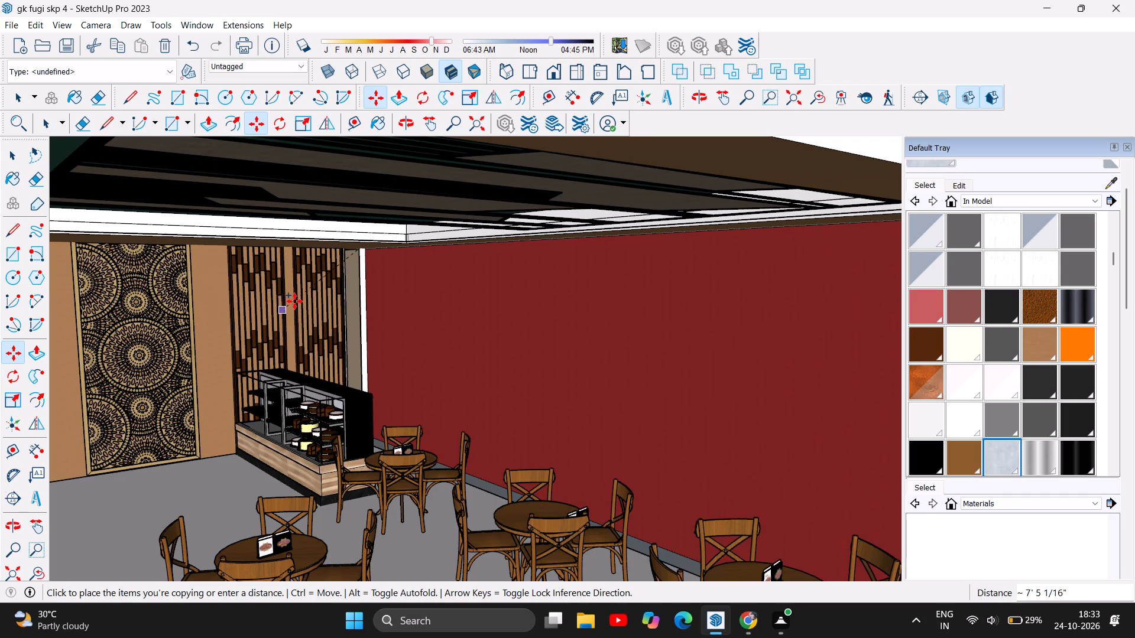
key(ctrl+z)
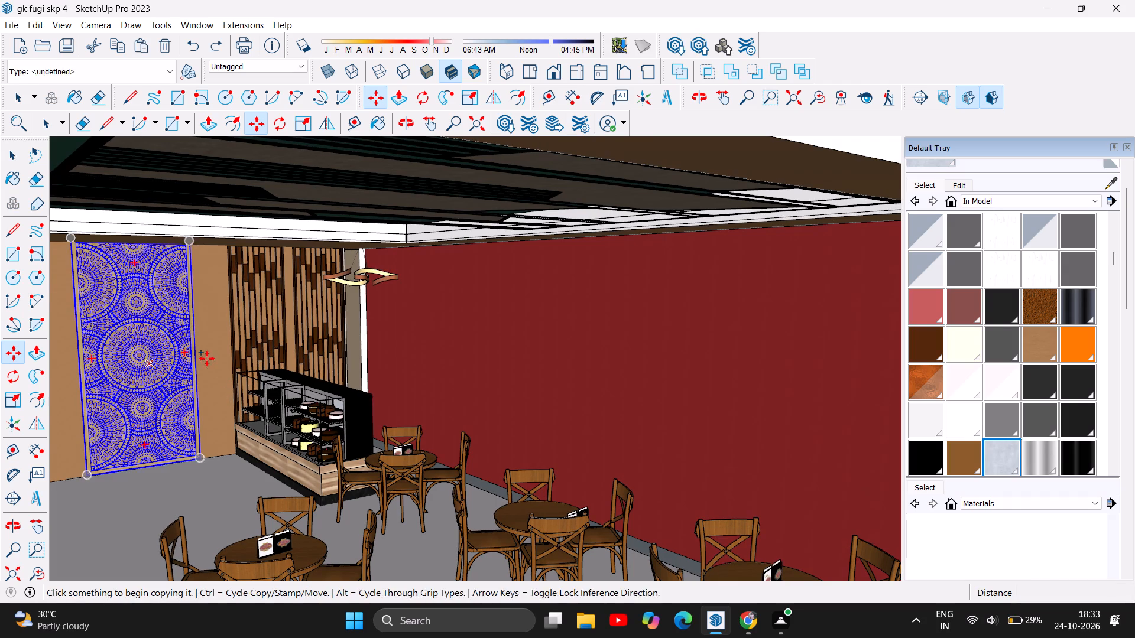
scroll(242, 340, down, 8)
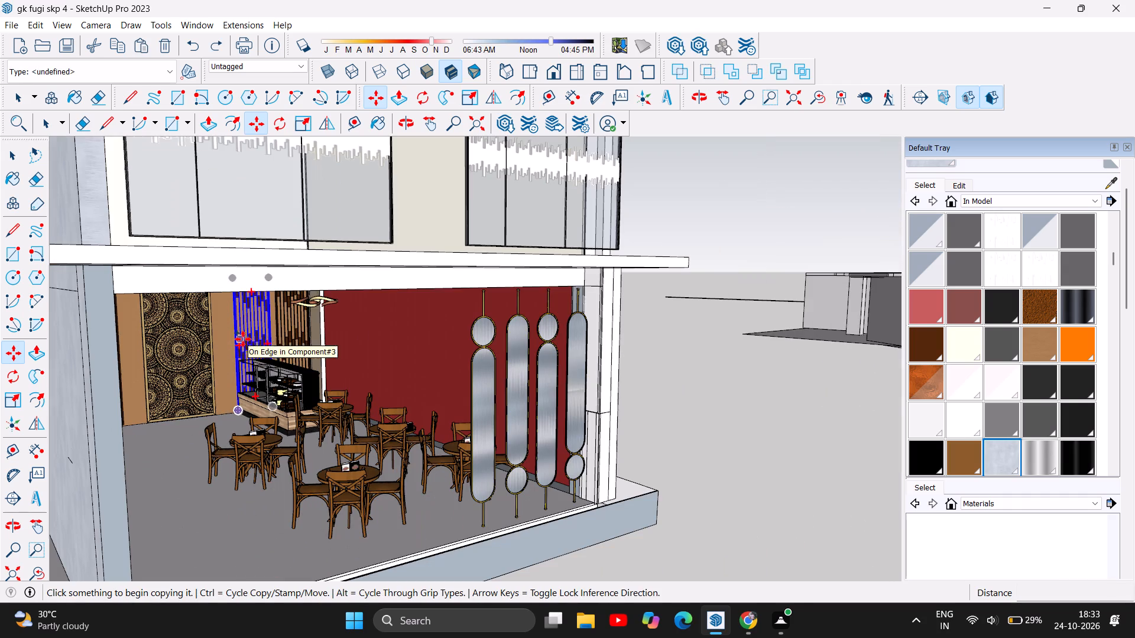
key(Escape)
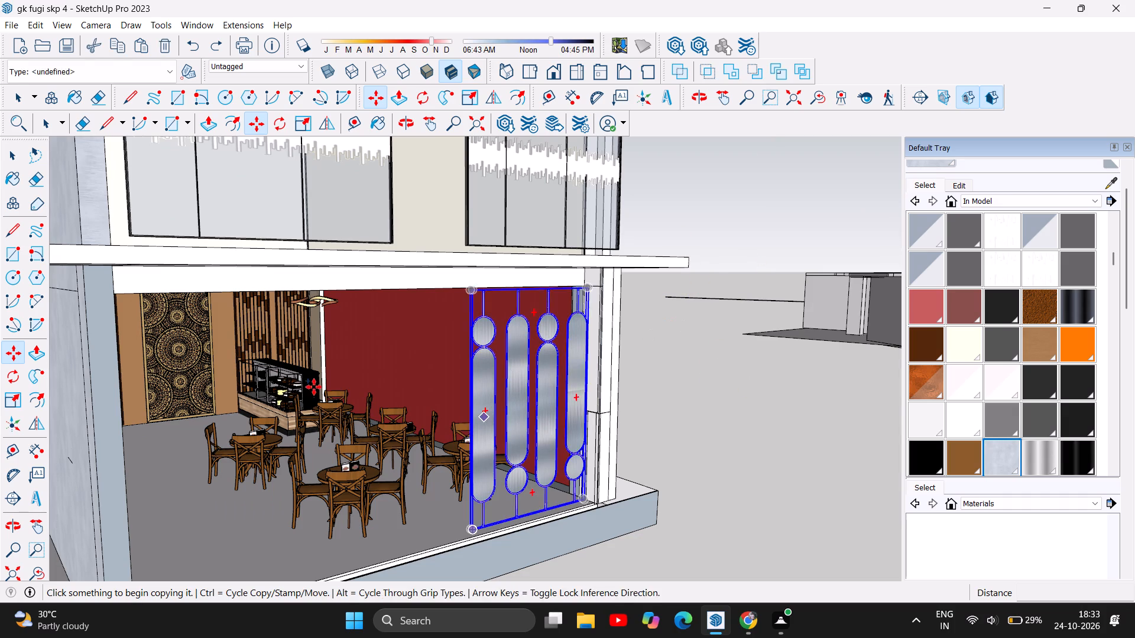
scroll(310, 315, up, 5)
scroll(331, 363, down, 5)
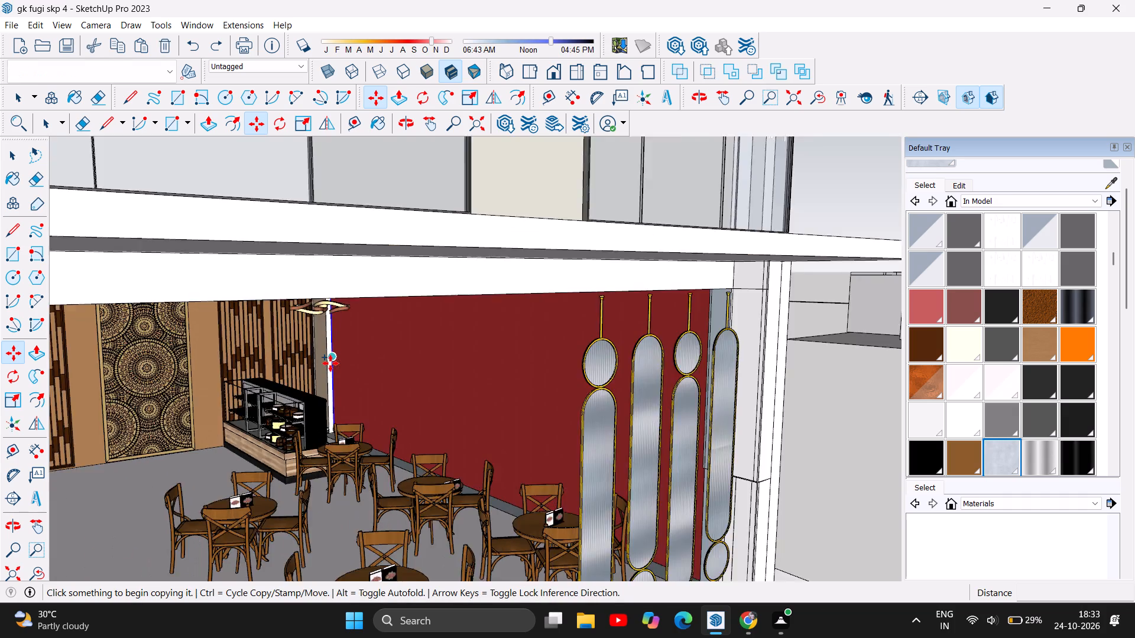
Select the suspended light at the red wall's rear corner and shift it up towards the ceiling recess.
scroll(330, 363, down, 5)
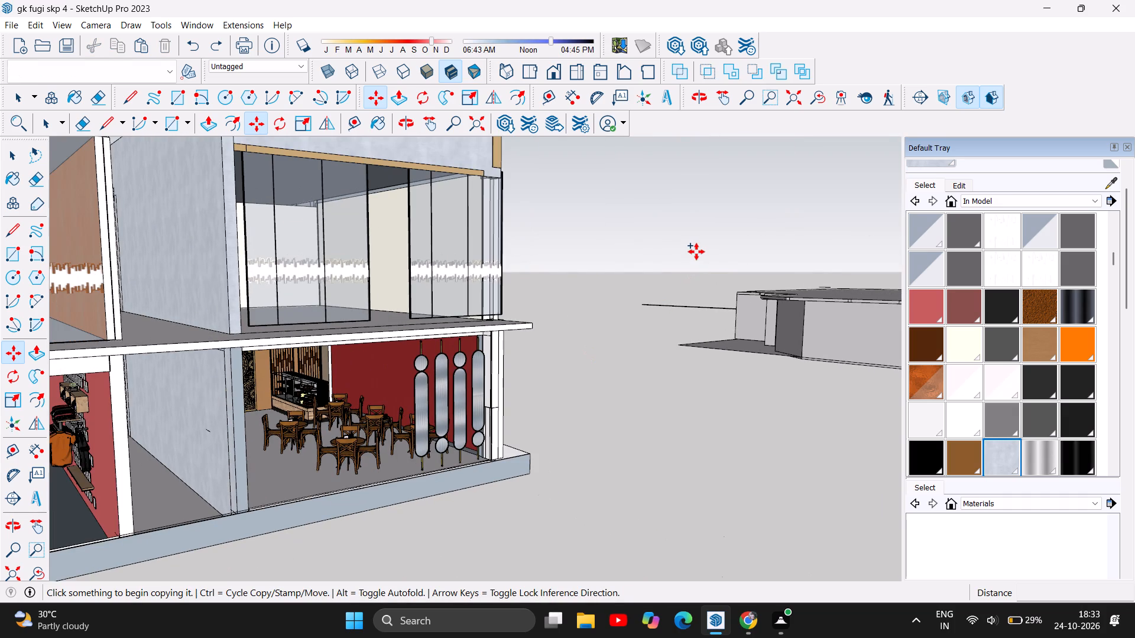
key(Escape)
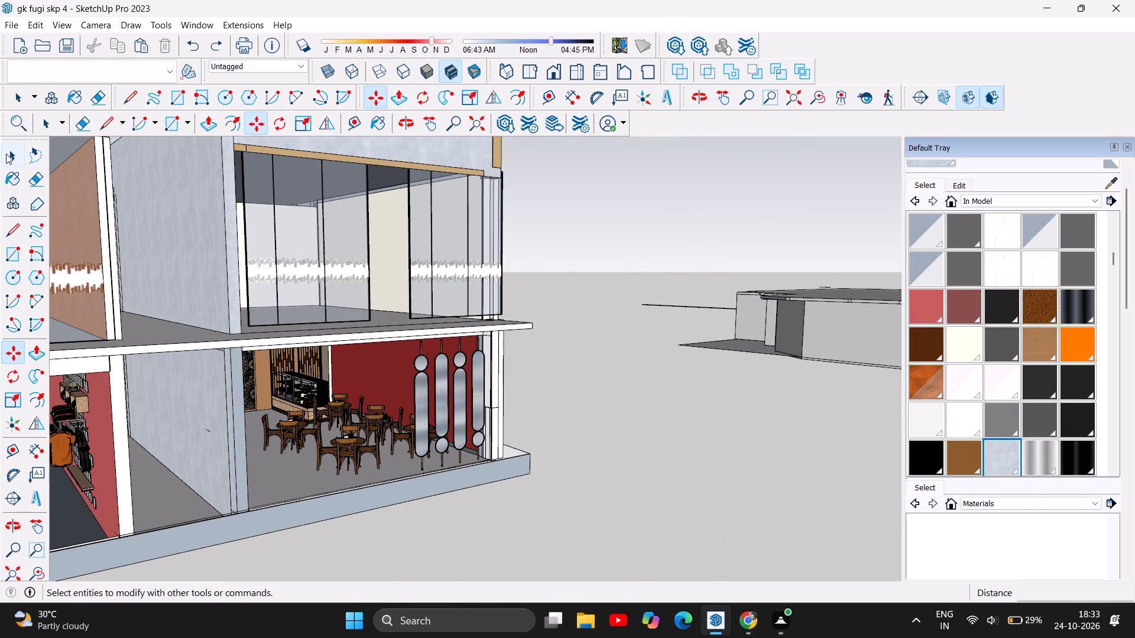
click(6, 154)
click(410, 125)
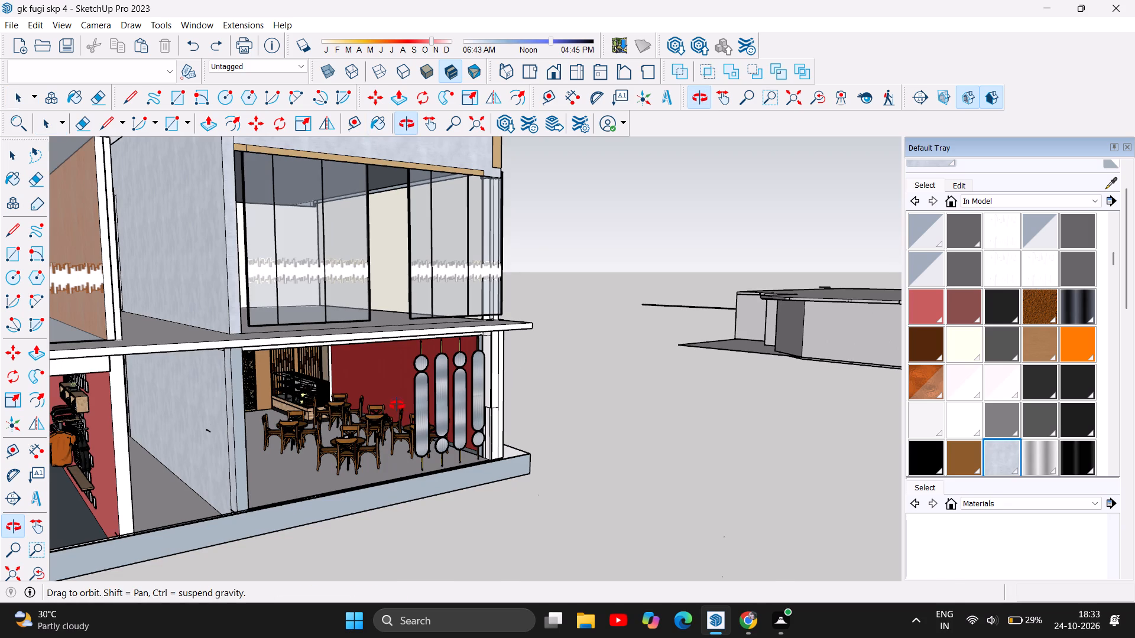
scroll(361, 401, up, 8)
scroll(279, 311, up, 5)
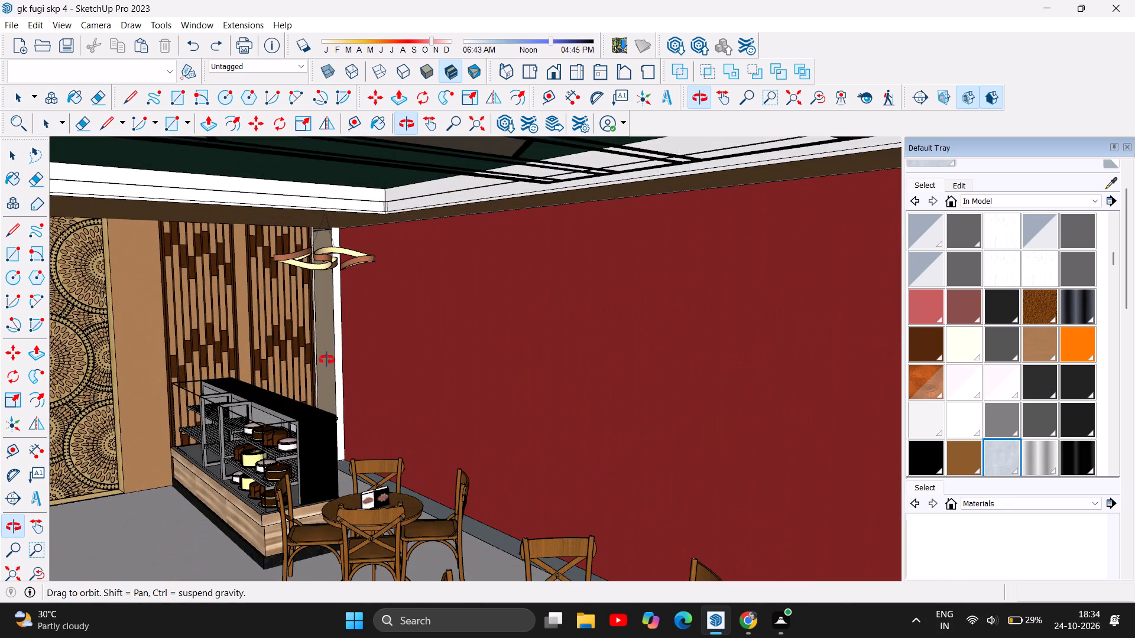
click(327, 360)
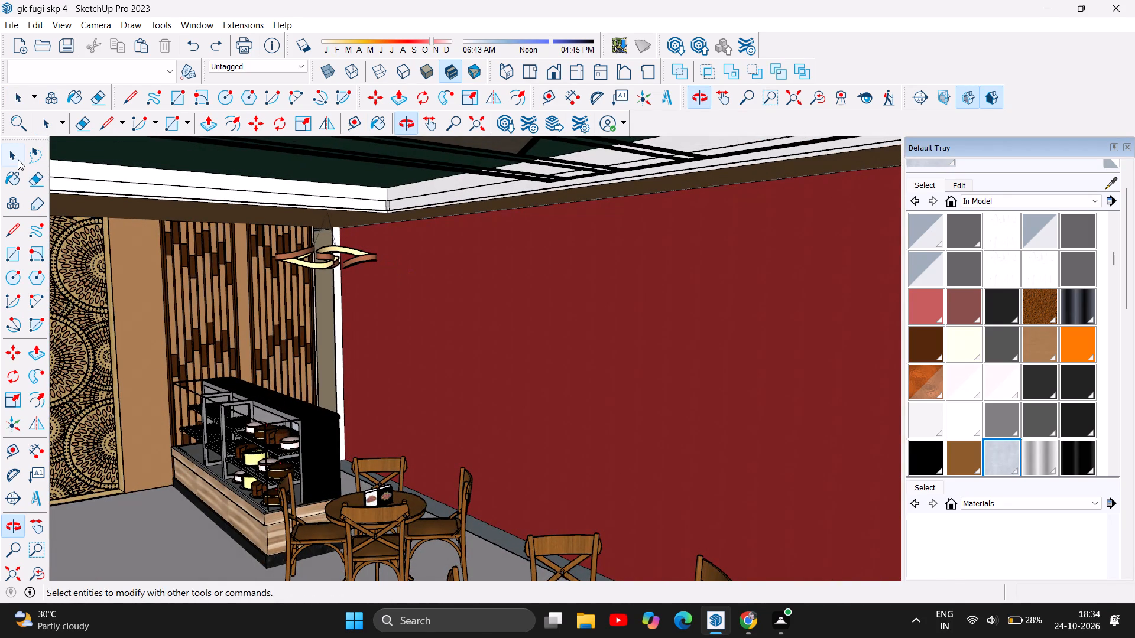
click(18, 159)
click(299, 260)
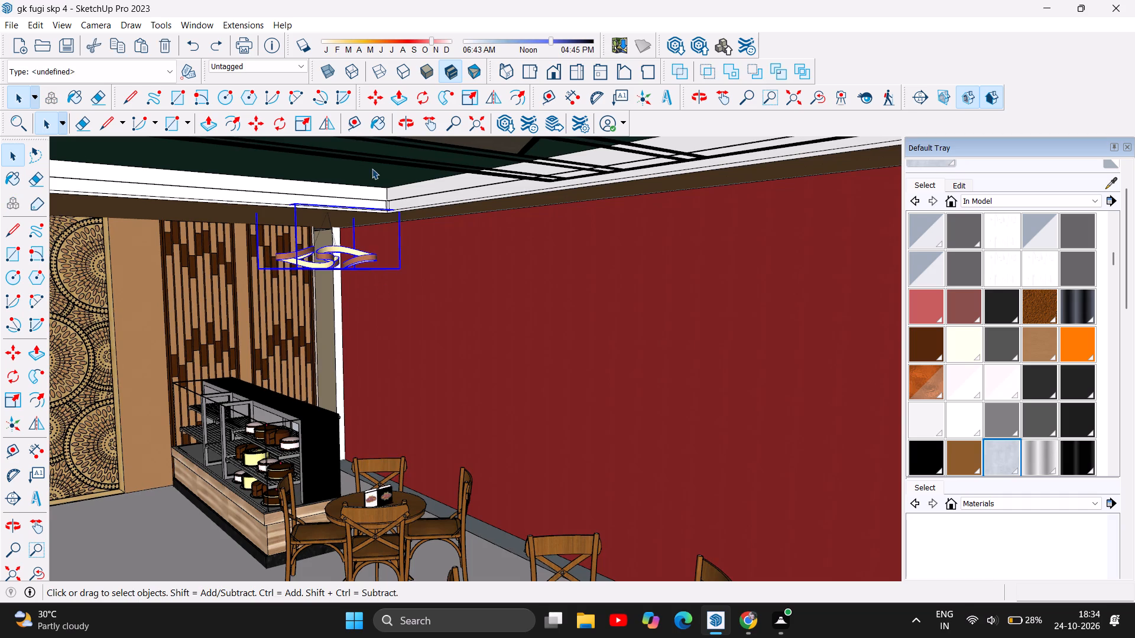
click(247, 125)
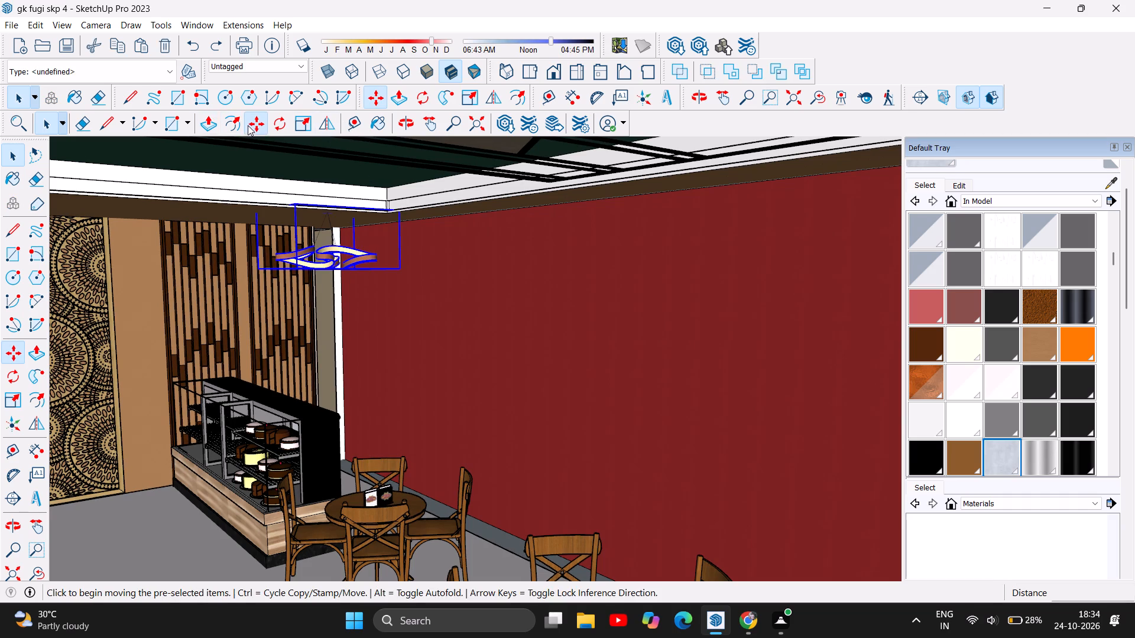
drag(303, 281, 377, 275)
drag(377, 274, 349, 273)
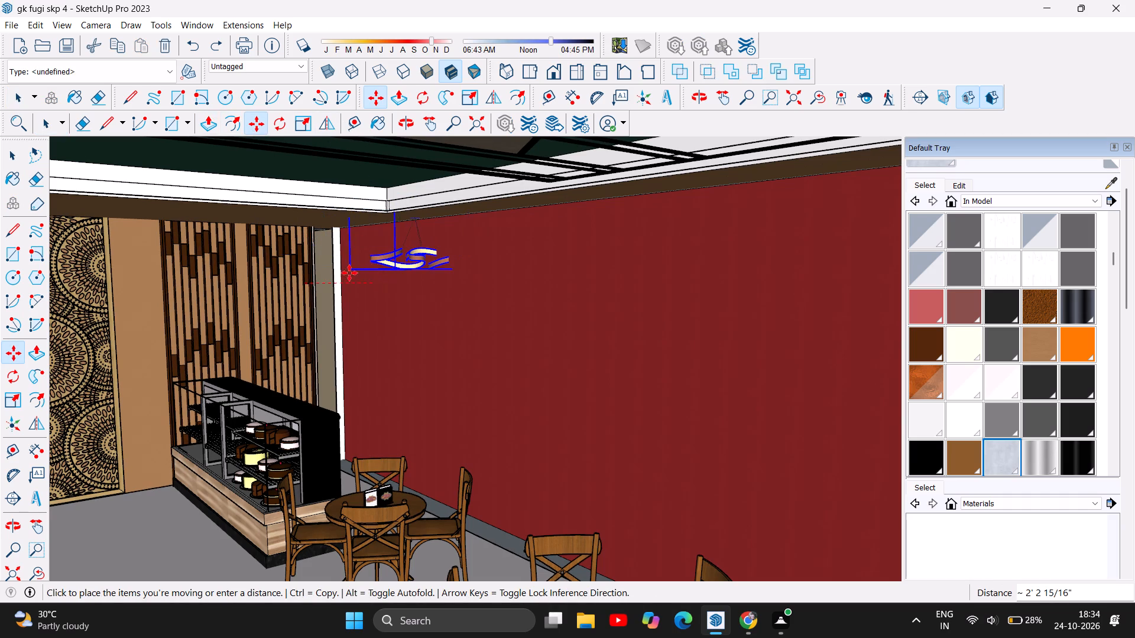
drag(349, 273, 201, 198)
drag(200, 197, 291, 171)
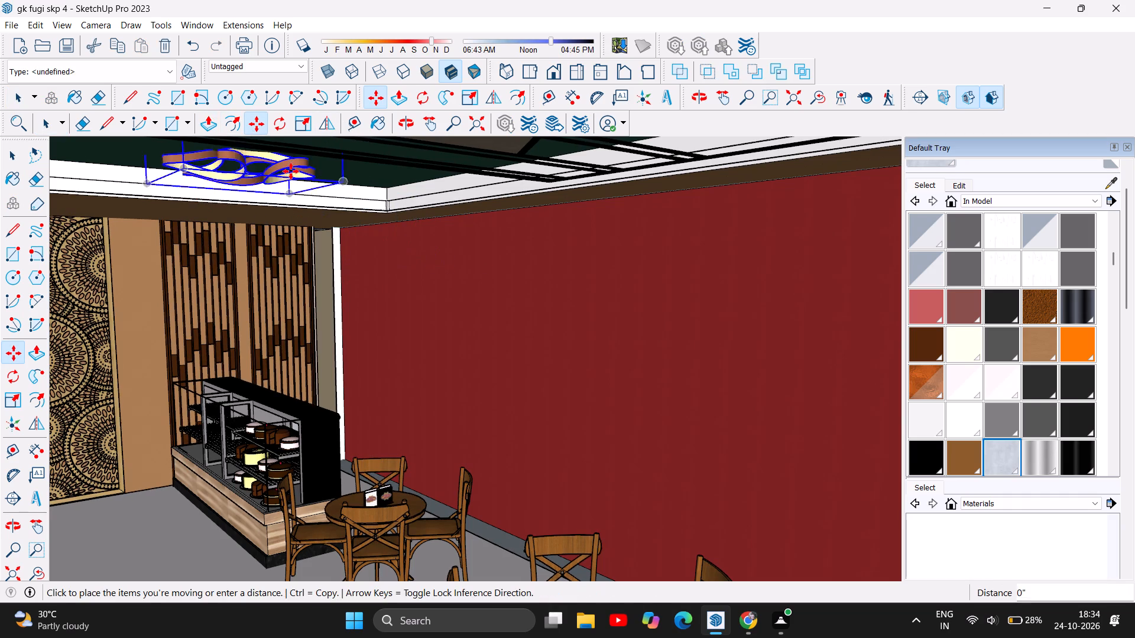
drag(291, 171, 273, 211)
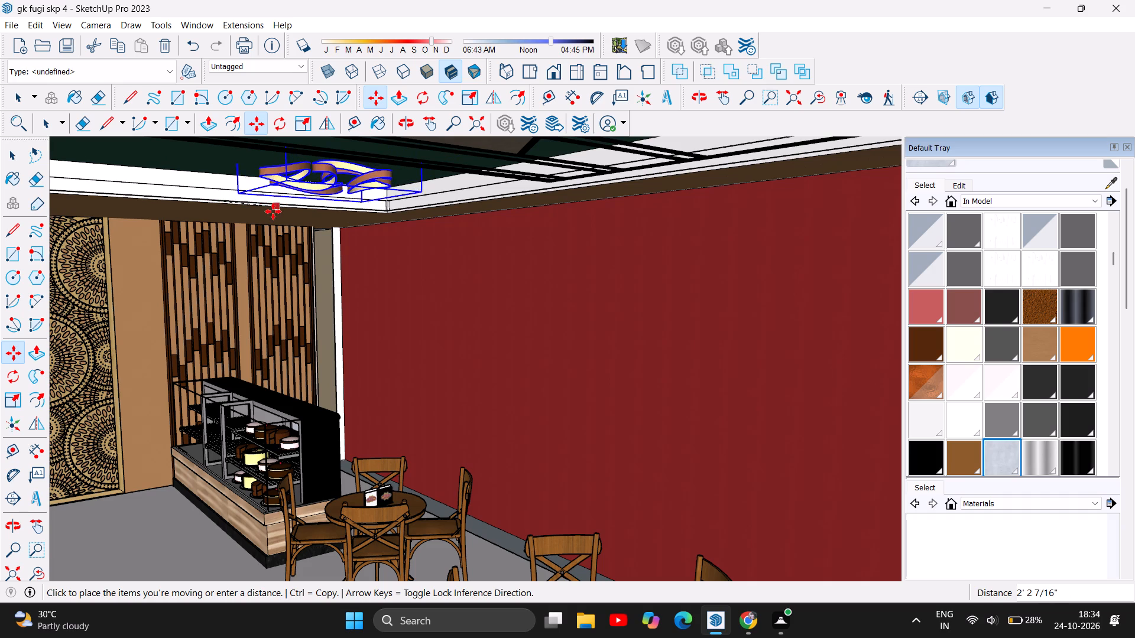
drag(273, 211, 304, 202)
drag(309, 199, 340, 183)
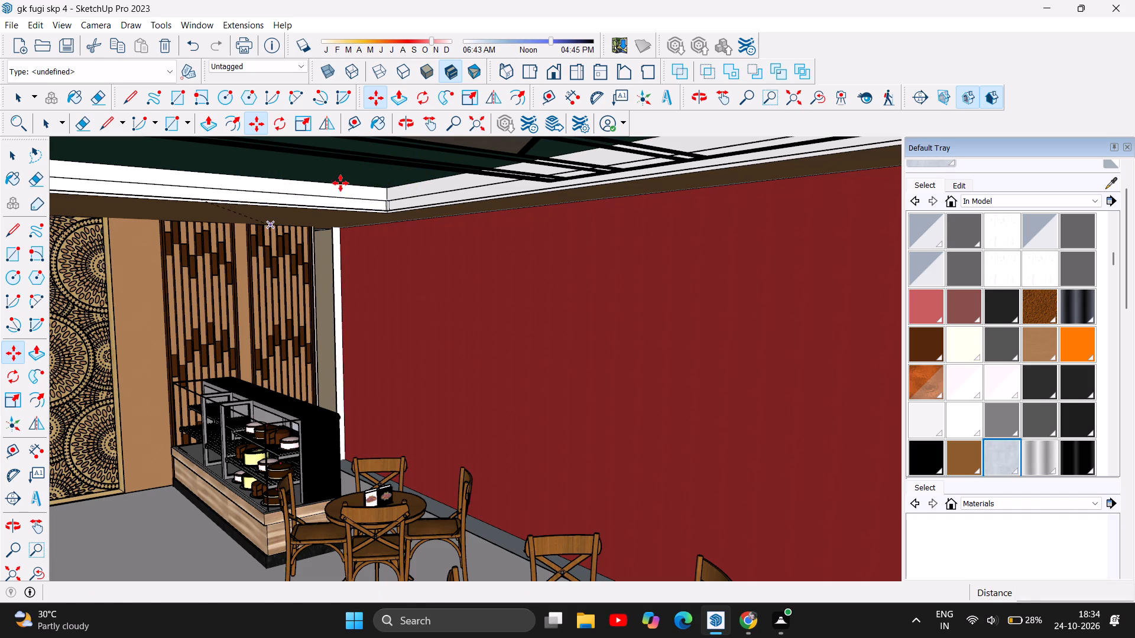
Bring the suspended light down about 7' 6" from the ceiling to hang in front of the red wall.
drag(340, 183, 361, 172)
click(362, 170)
drag(362, 168, 326, 226)
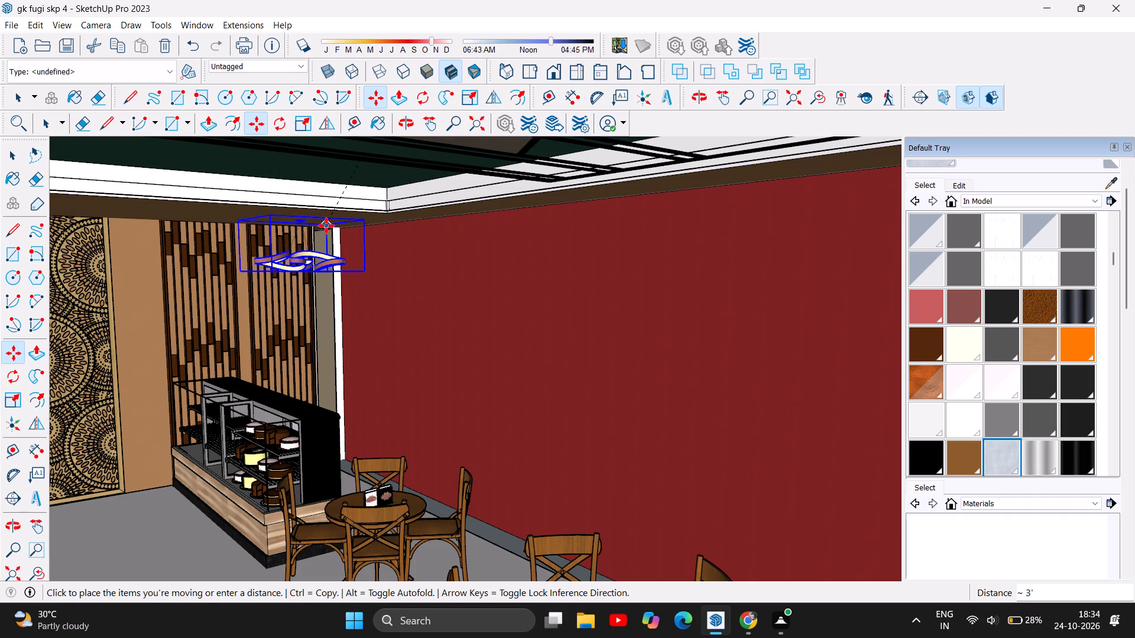
drag(326, 226, 427, 338)
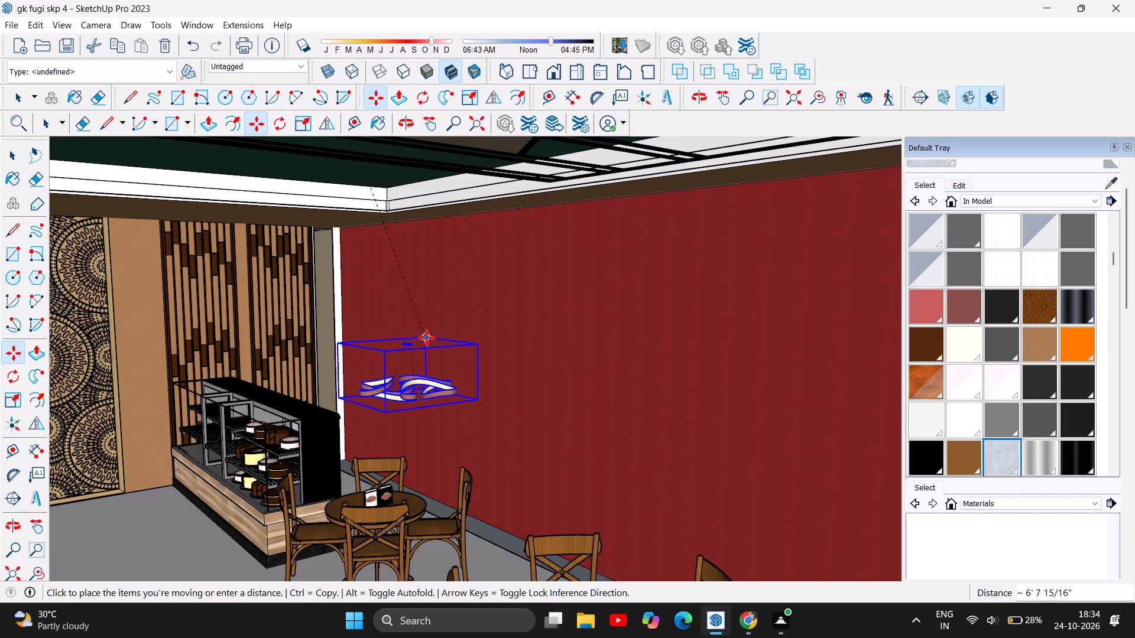
drag(427, 338, 431, 340)
click(431, 340)
Move the suspended light forward along the red wall towards the front tables, cancelling the surplus move.
drag(406, 414, 395, 351)
drag(395, 349, 397, 320)
drag(400, 318, 406, 310)
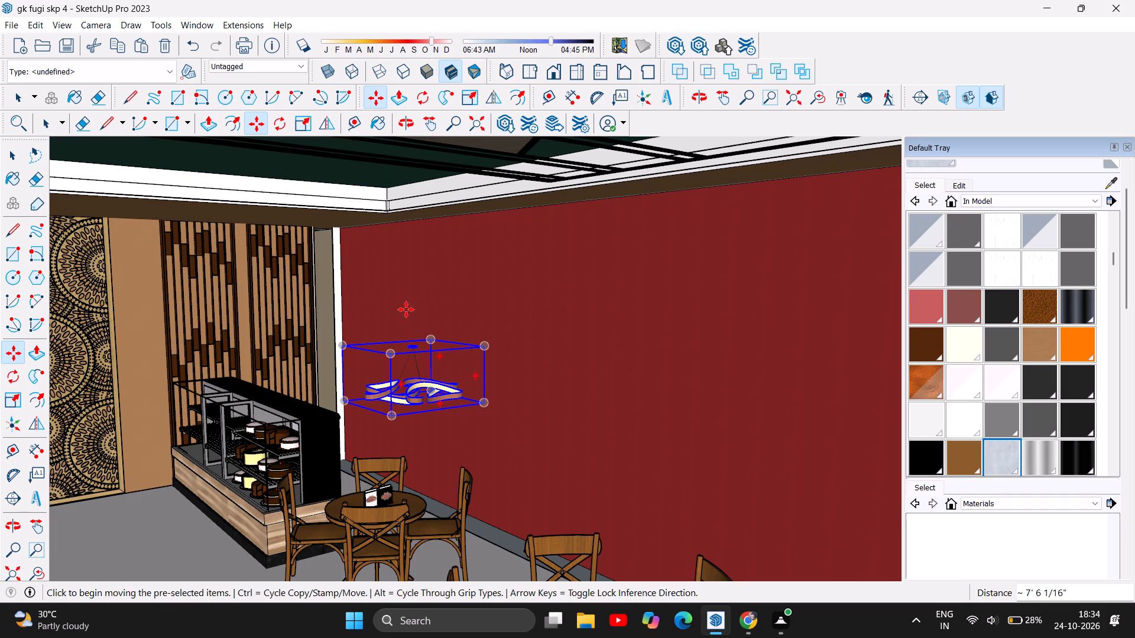
drag(406, 310, 436, 250)
drag(436, 249, 446, 190)
drag(447, 187, 447, 165)
click(447, 162)
middle_click(449, 159)
click(449, 158)
click(450, 154)
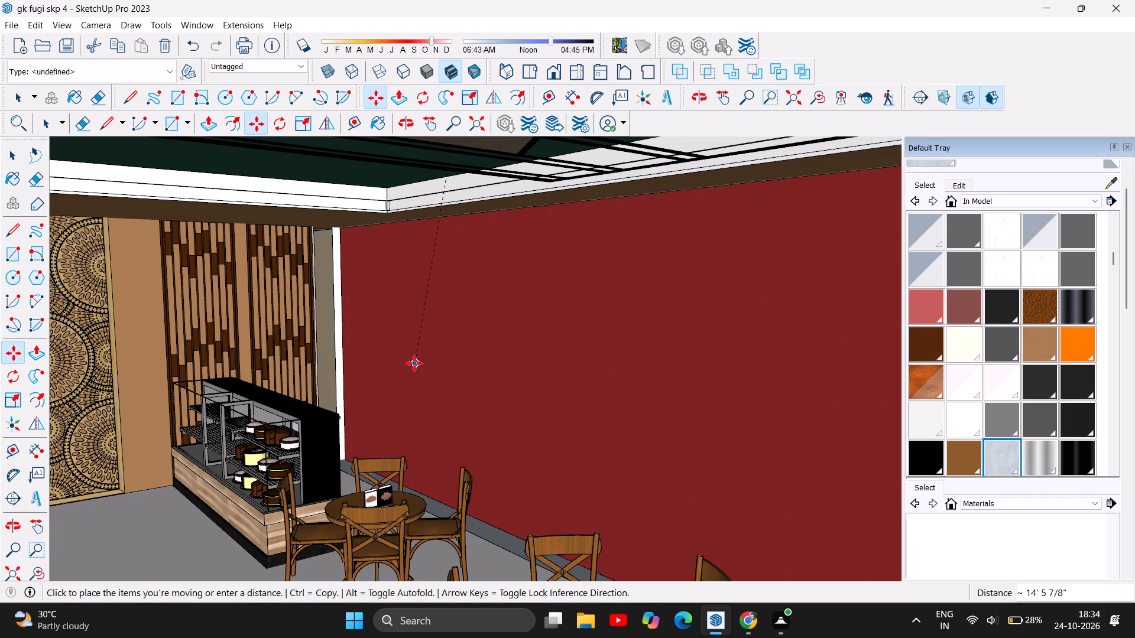
key(Escape)
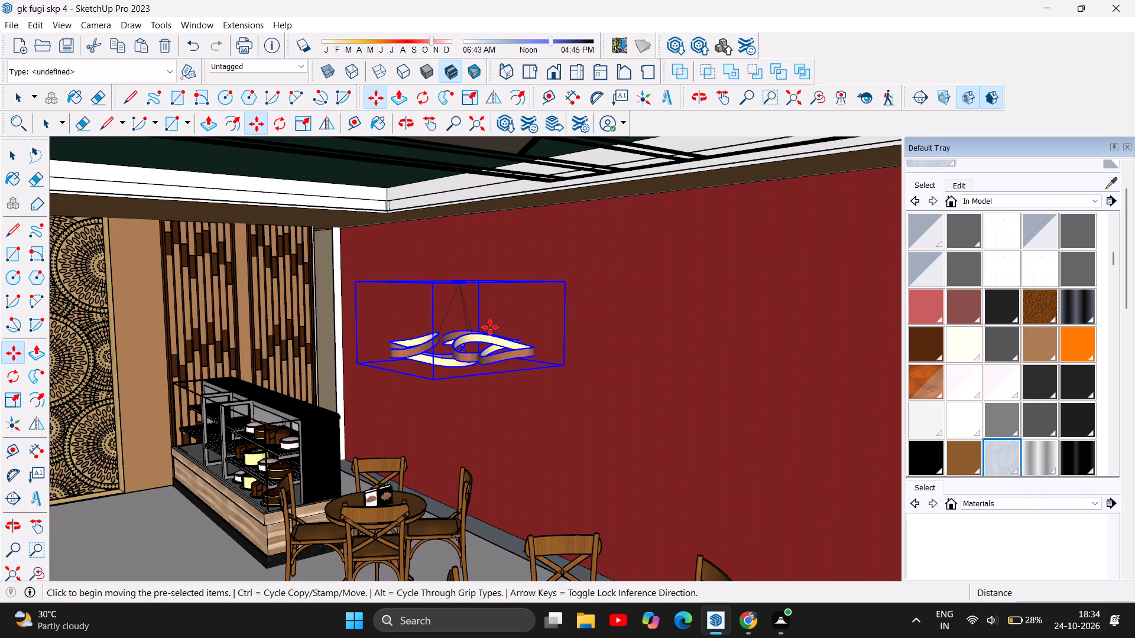
Raise the suspended light about 2' 3" to the café ceiling in front of the red wall and deselect it.
scroll(391, 245, down, 1)
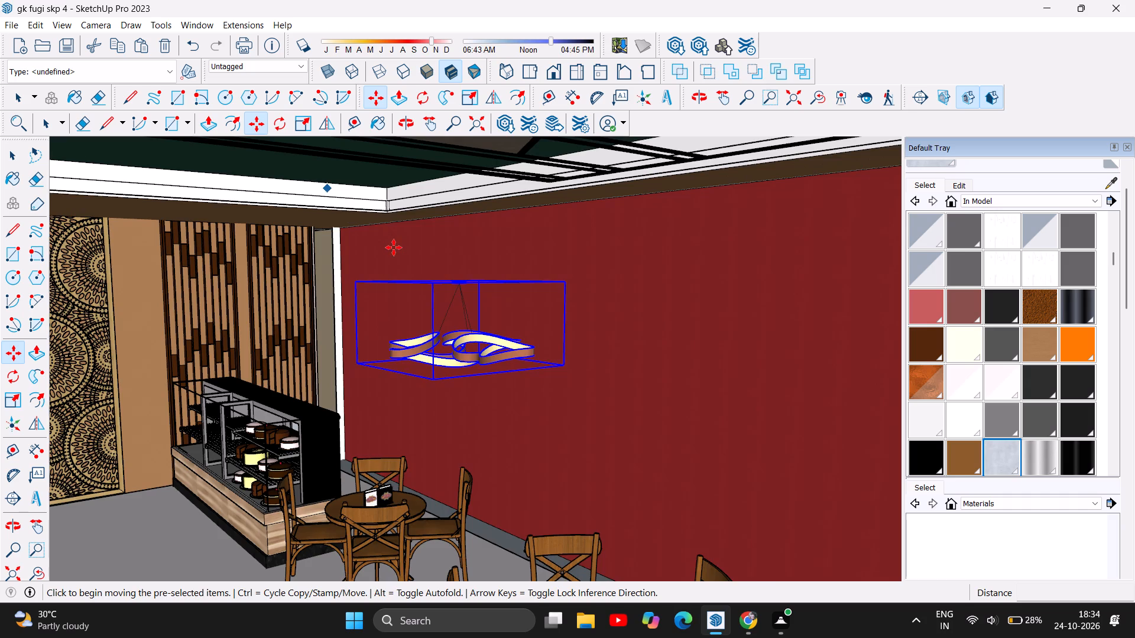
scroll(394, 248, down, 4)
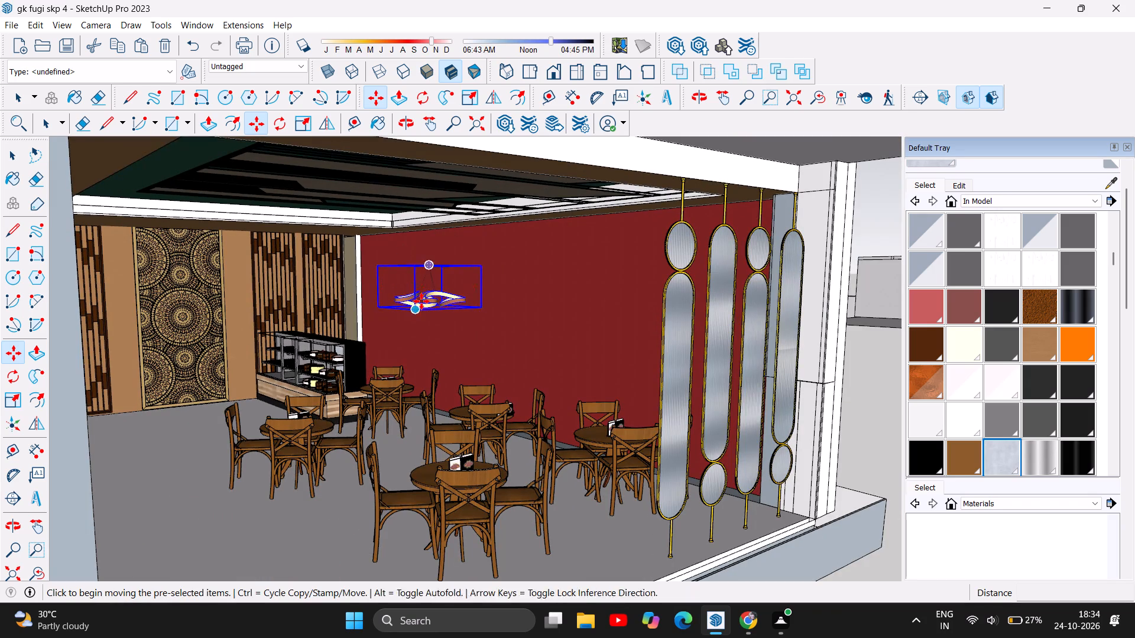
drag(423, 314, 426, 272)
drag(426, 270, 428, 241)
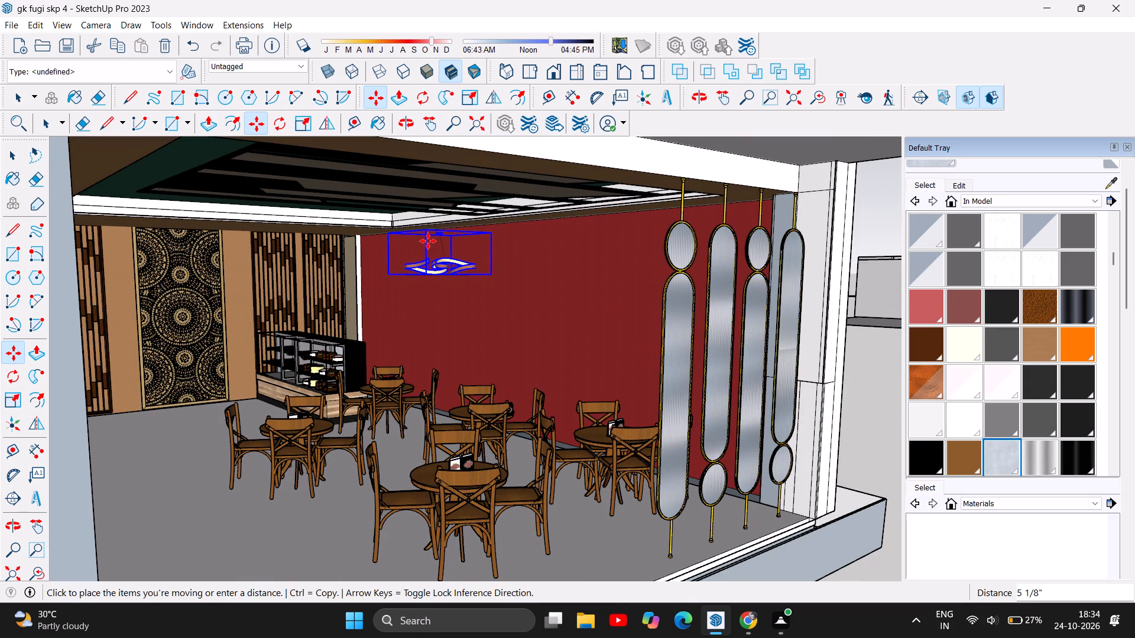
drag(428, 241, 432, 218)
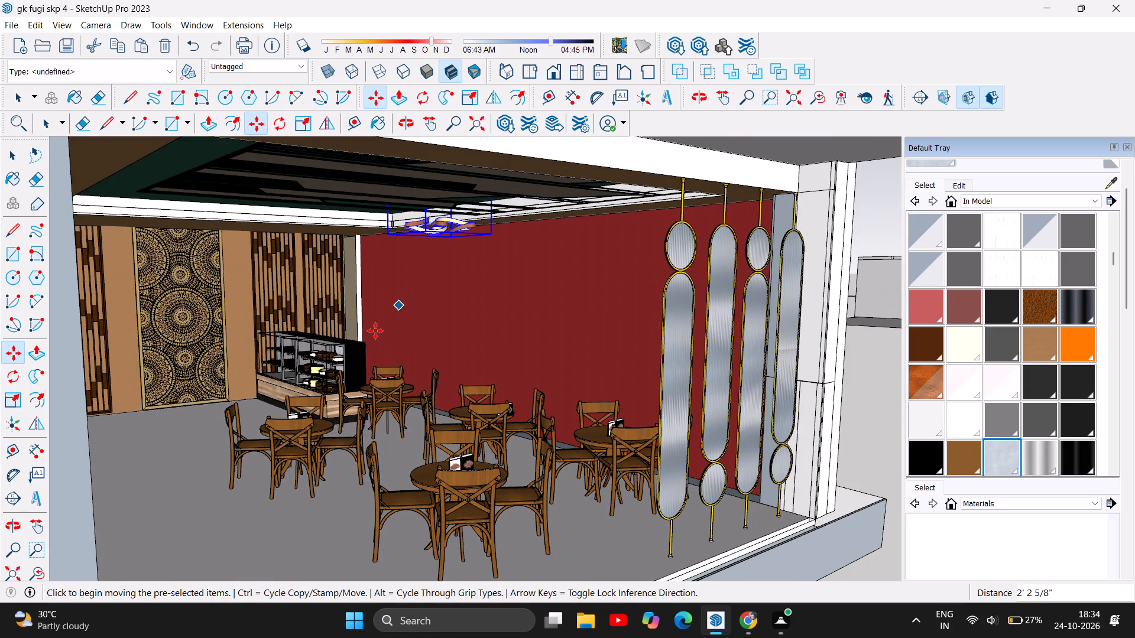
scroll(385, 354, down, 2)
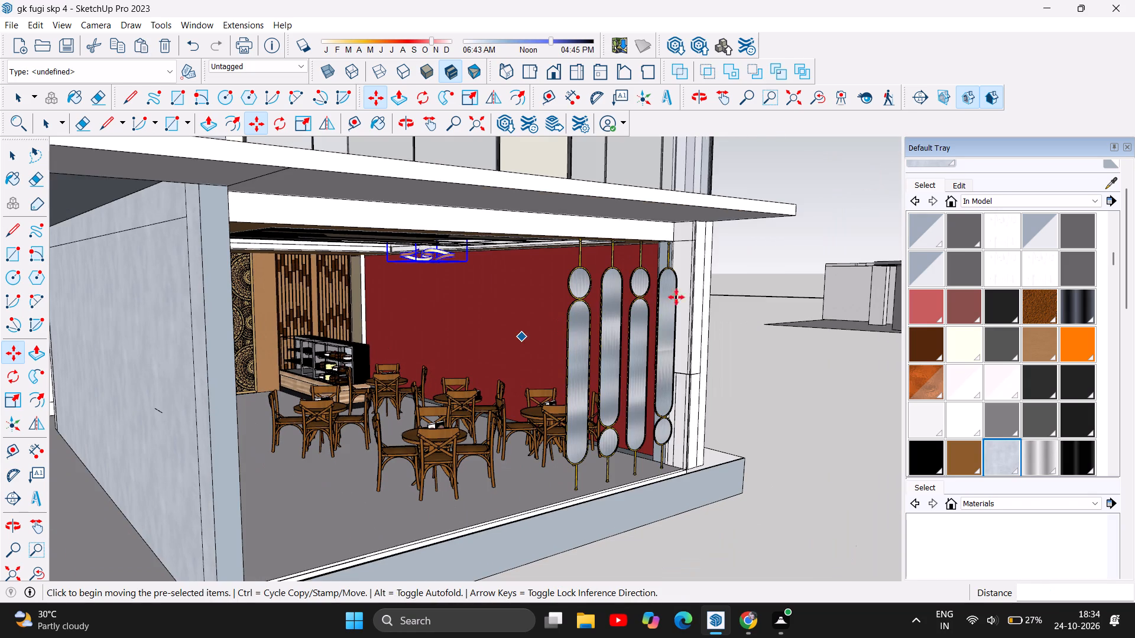
key(Escape)
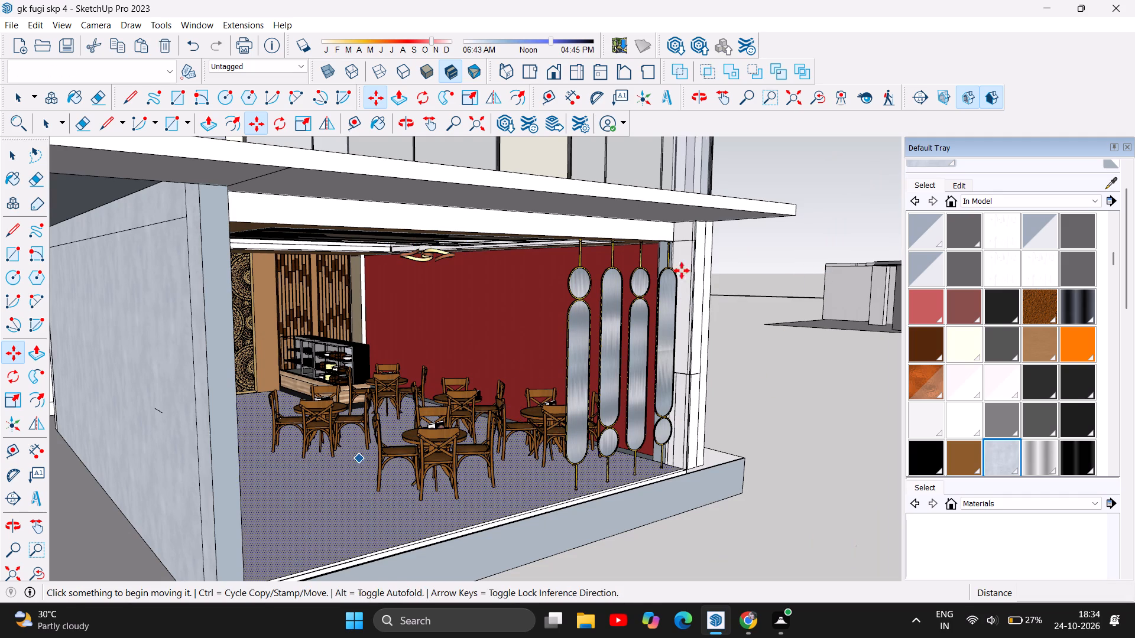
Paint the tan side wall's lower and upper panels and the narrow vertical strip with the pale blue-grey material.
click(411, 128)
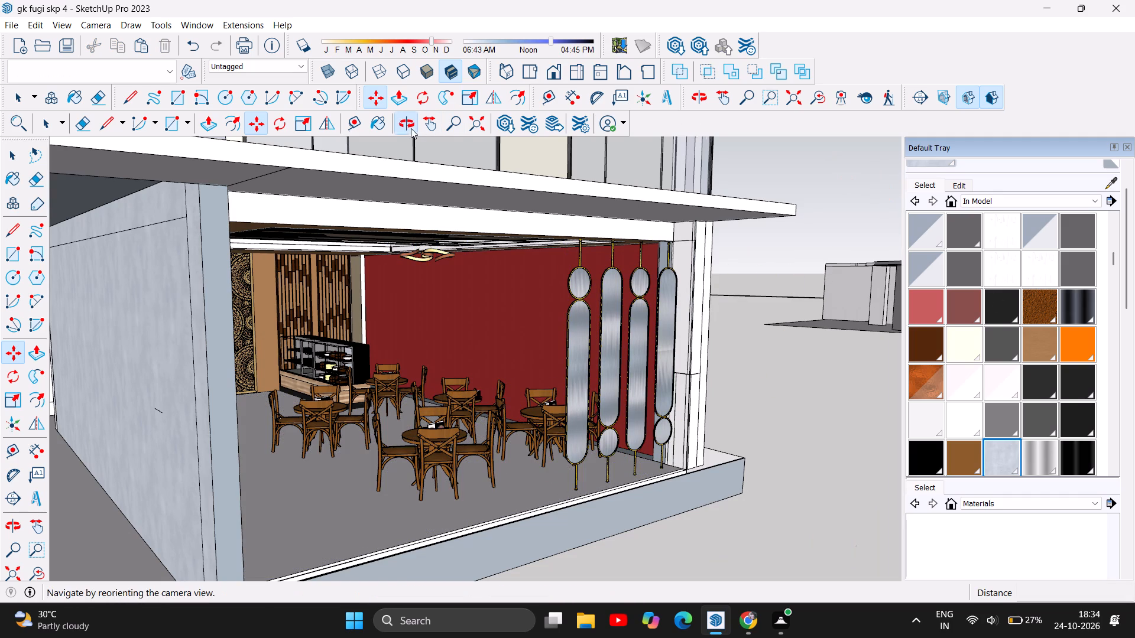
drag(691, 348, 543, 362)
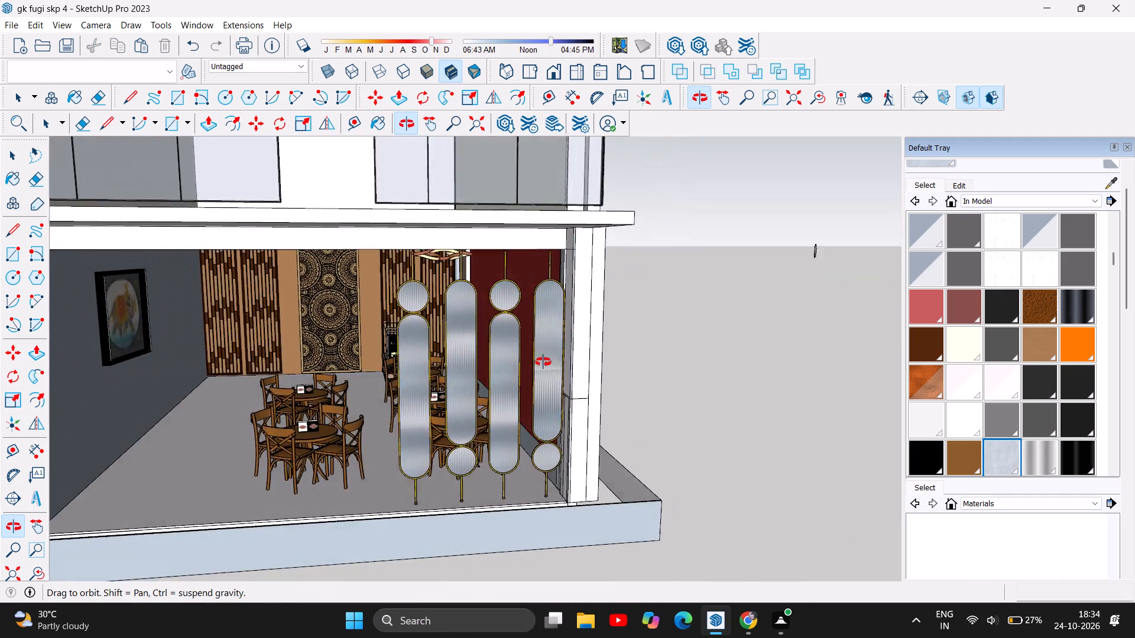
drag(543, 362, 376, 347)
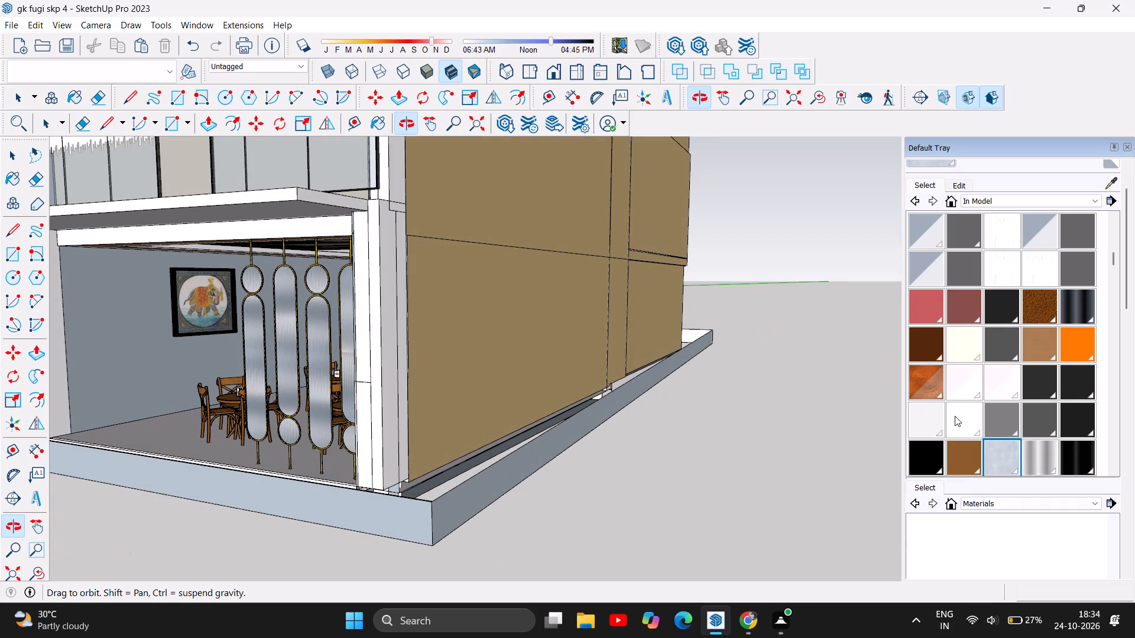
click(1005, 455)
click(486, 305)
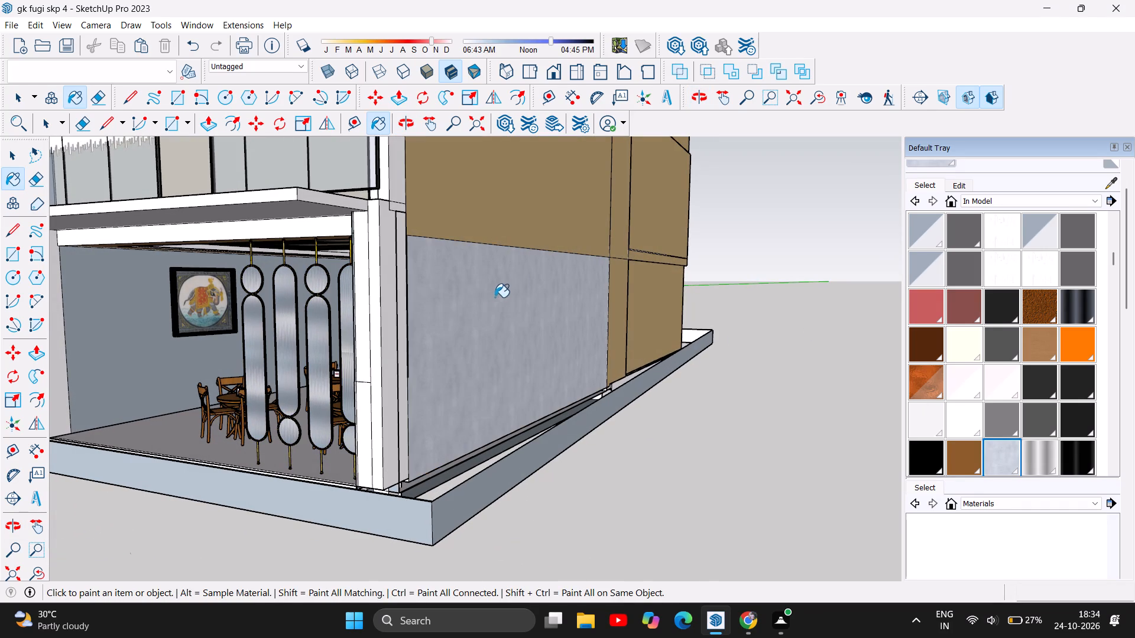
click(553, 223)
click(661, 292)
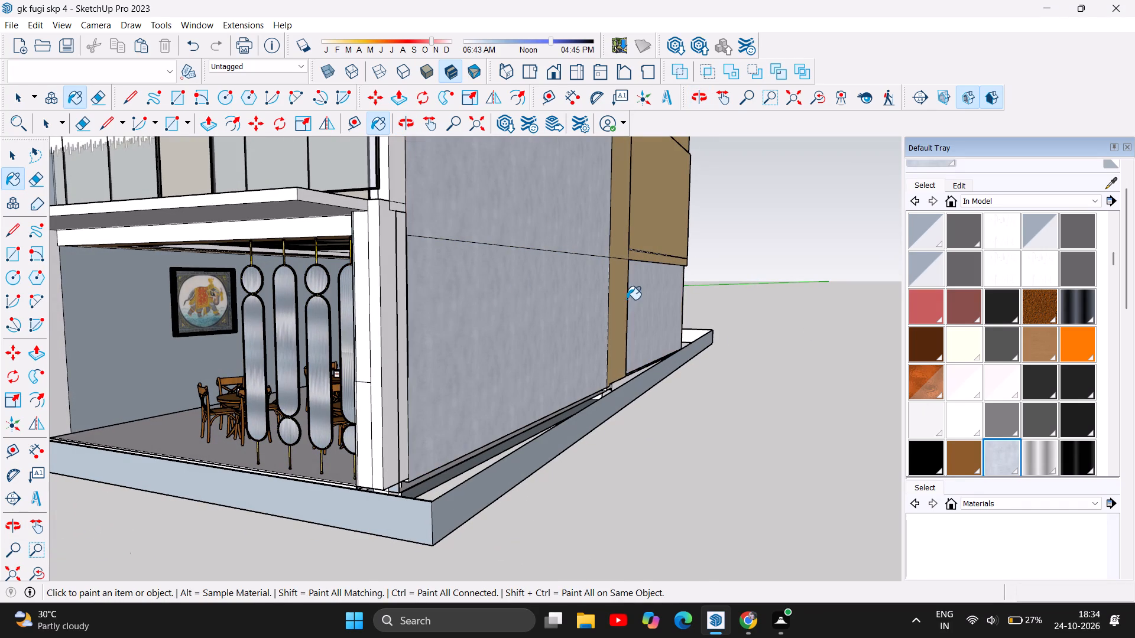
click(615, 307)
click(619, 242)
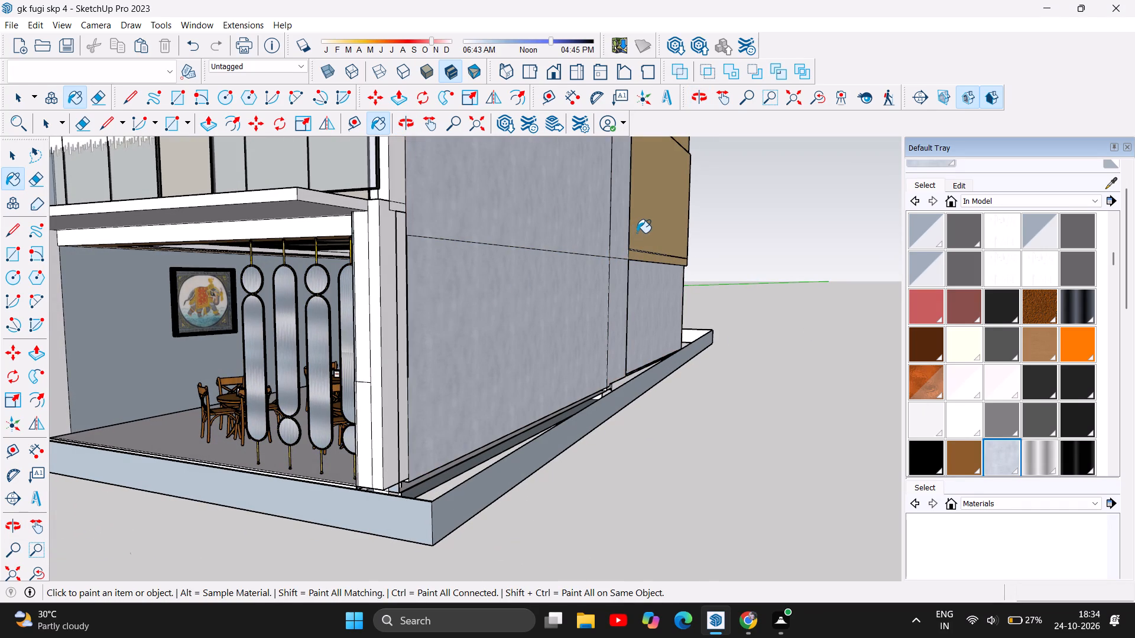
Paint the side wall's rear upper panel and the thin band beneath it with the same blue-grey material.
click(637, 233)
click(655, 262)
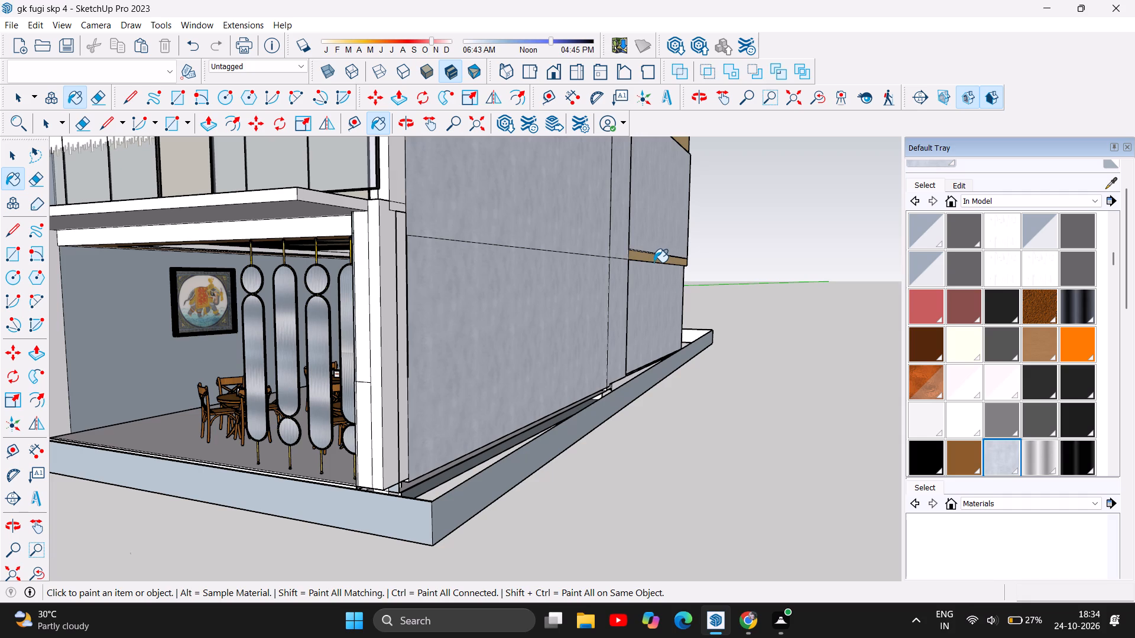
click(651, 263)
click(640, 263)
scroll(639, 253, up, 11)
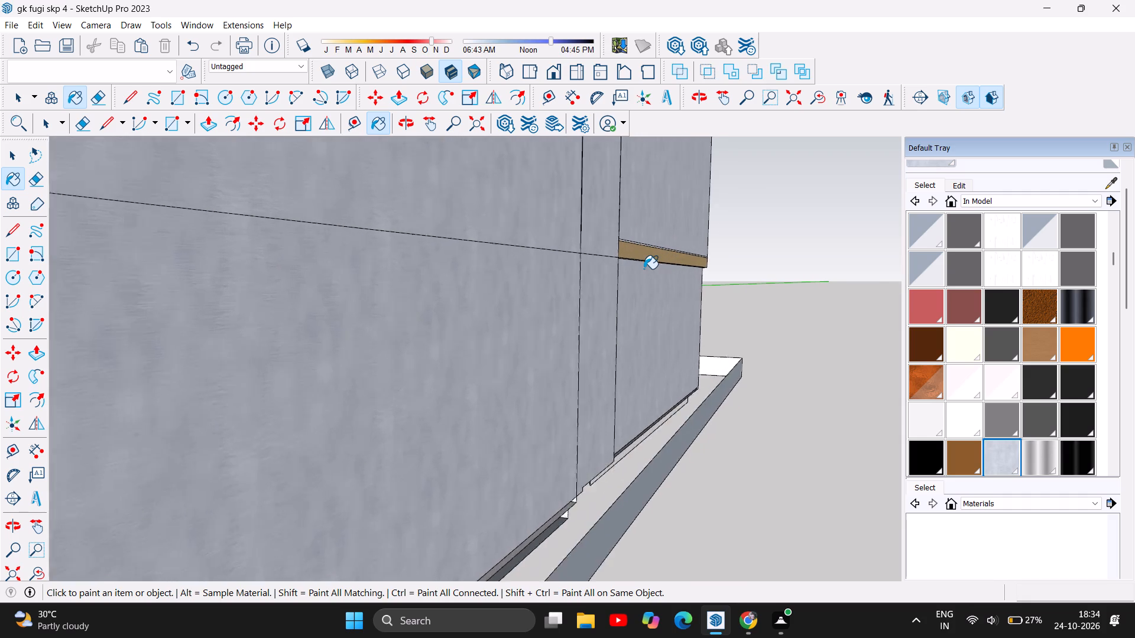
scroll(644, 269, up, 2)
click(630, 255)
Paint the side parapet, the front corner strip and the beam above the upper glazing with the blue-grey material.
scroll(676, 349, down, 5)
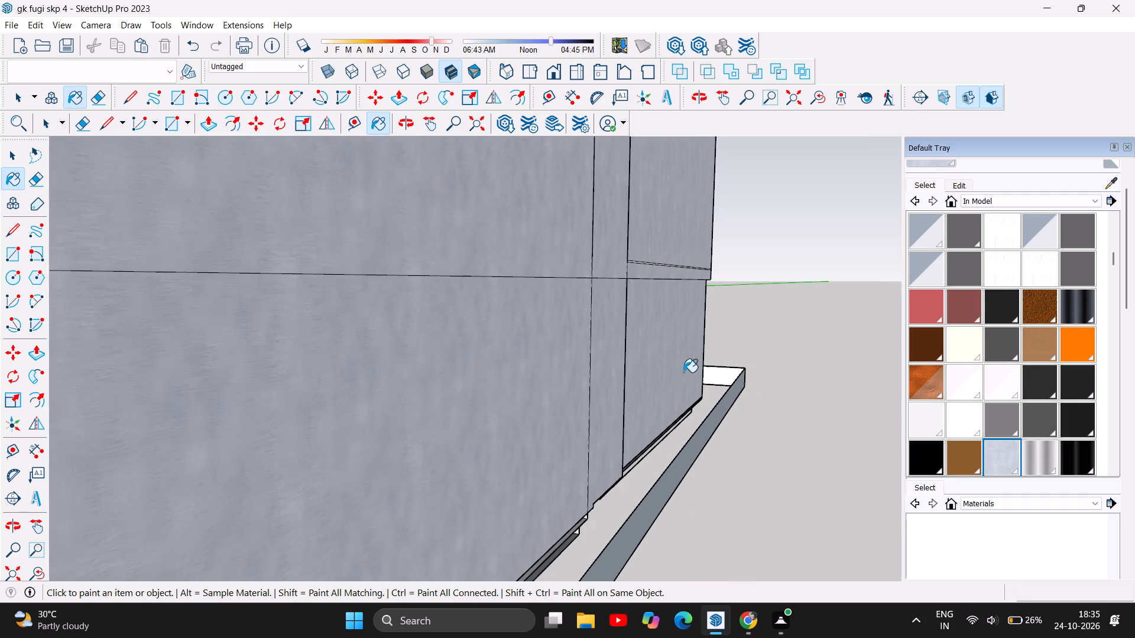
scroll(683, 372, down, 1)
scroll(713, 448, down, 7)
scroll(737, 489, down, 3)
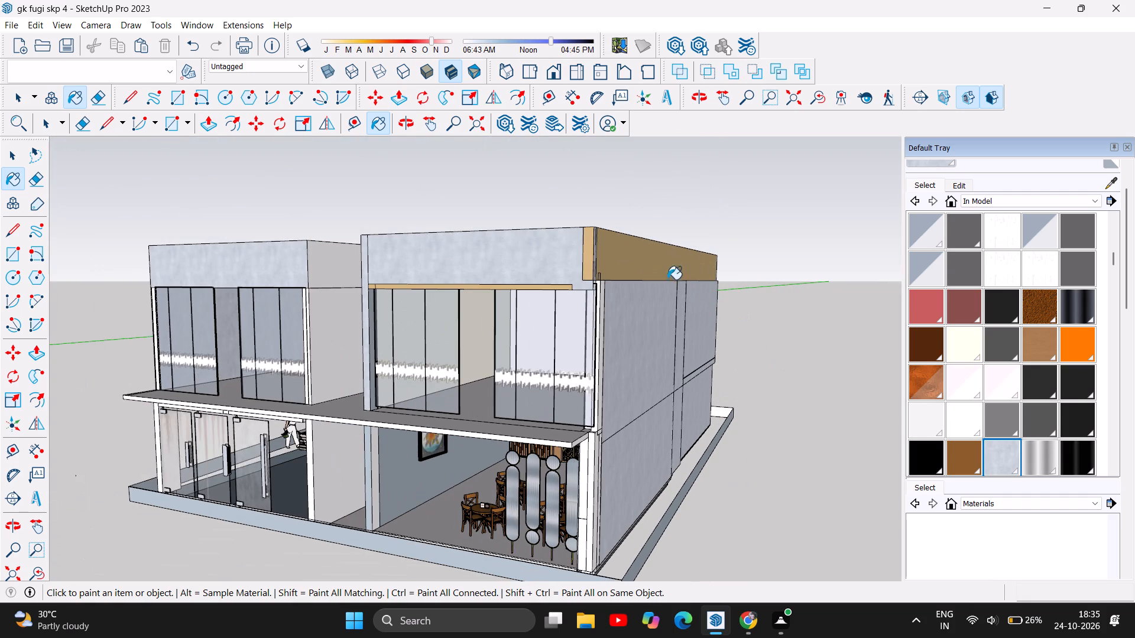
click(637, 258)
scroll(579, 255, up, 6)
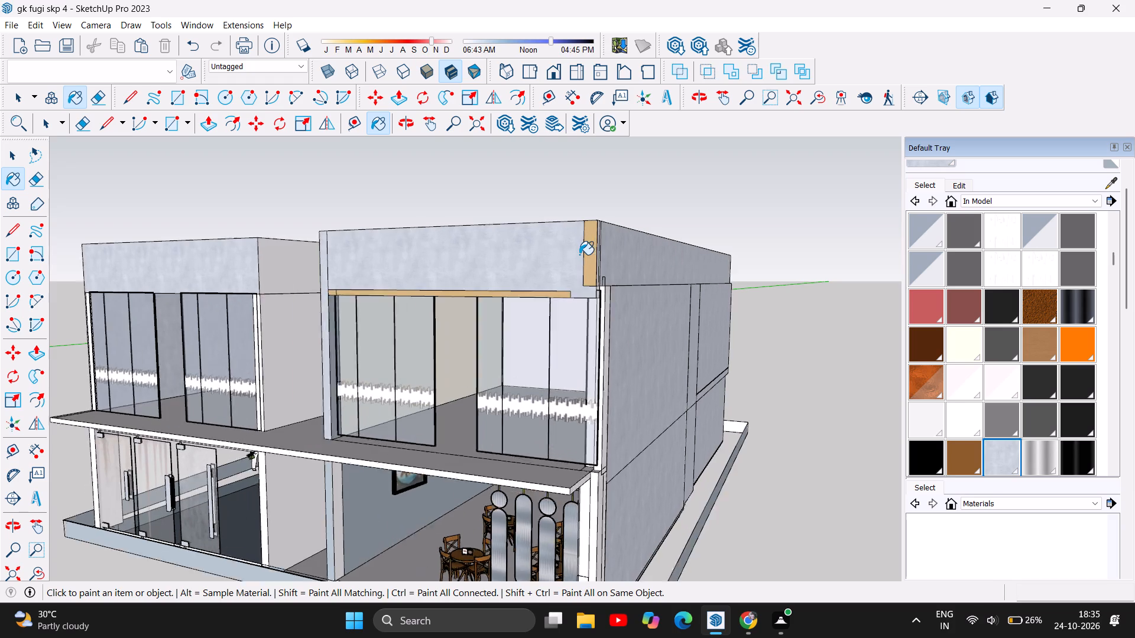
click(594, 246)
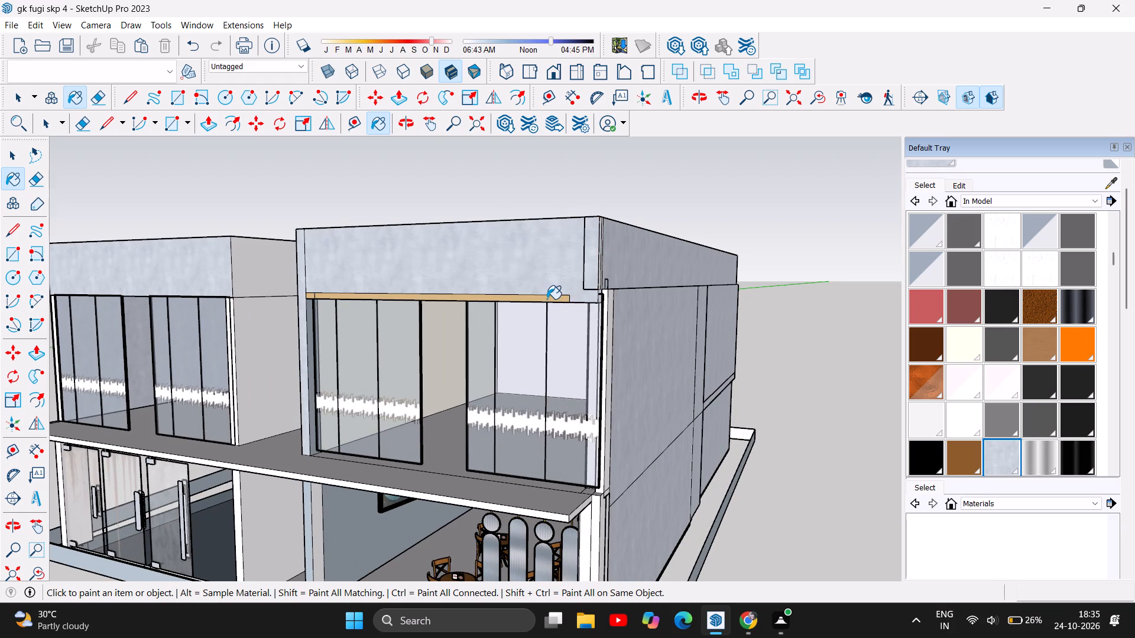
click(548, 299)
scroll(796, 296, down, 5)
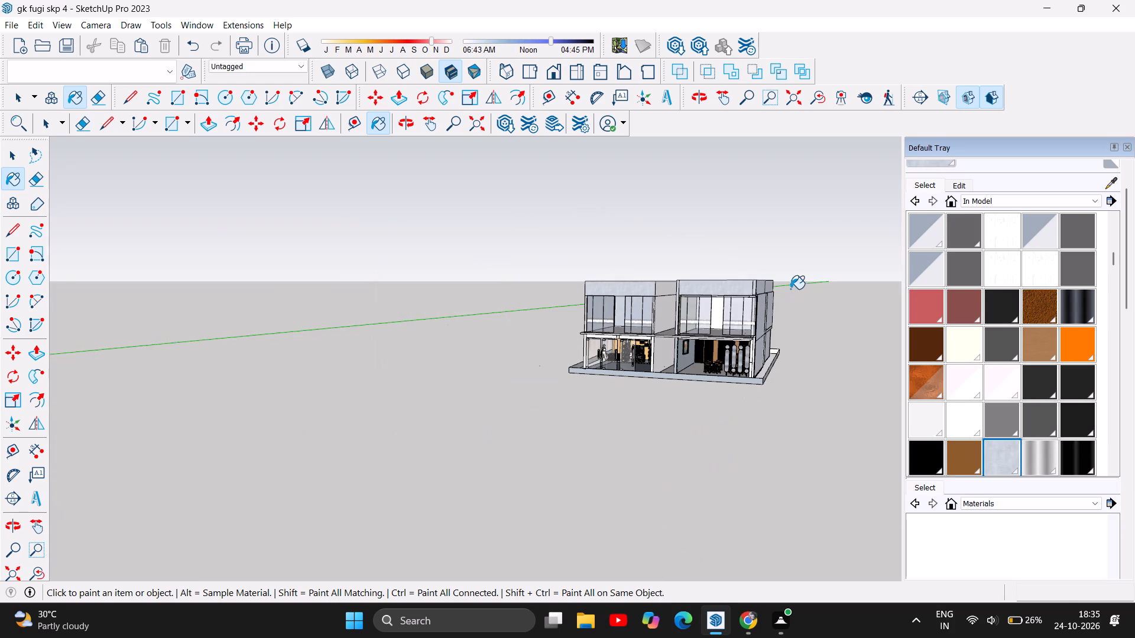
Inspect the two-storey building's repainted exterior from the front and both corners.
scroll(715, 330, up, 4)
scroll(619, 305, up, 7)
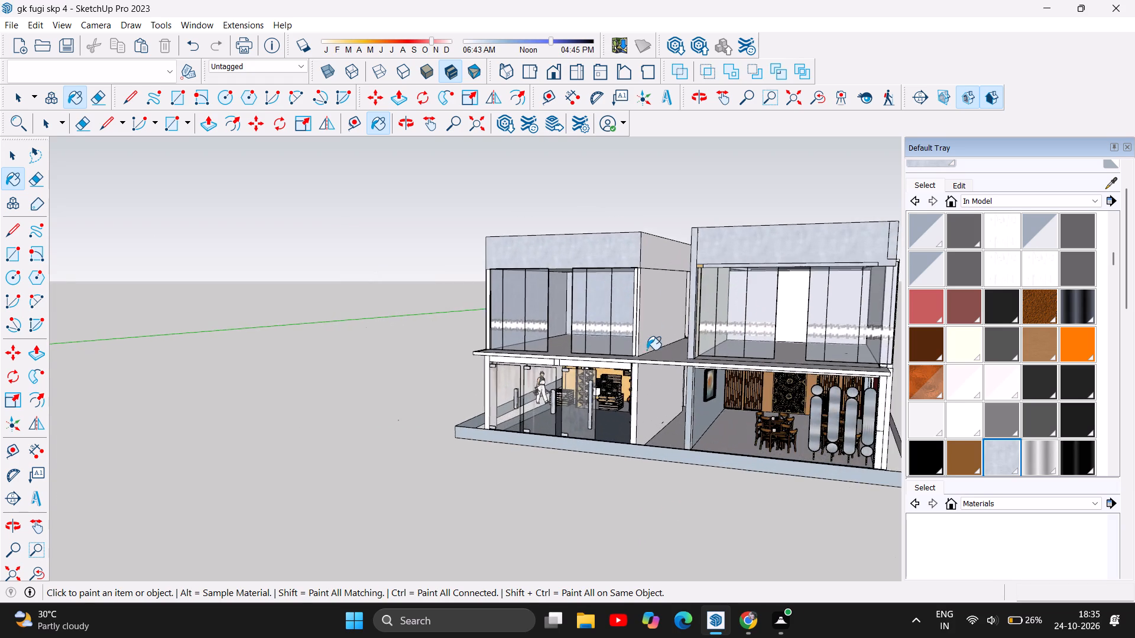
scroll(650, 366, up, 5)
scroll(653, 366, down, 12)
scroll(514, 388, down, 4)
click(409, 124)
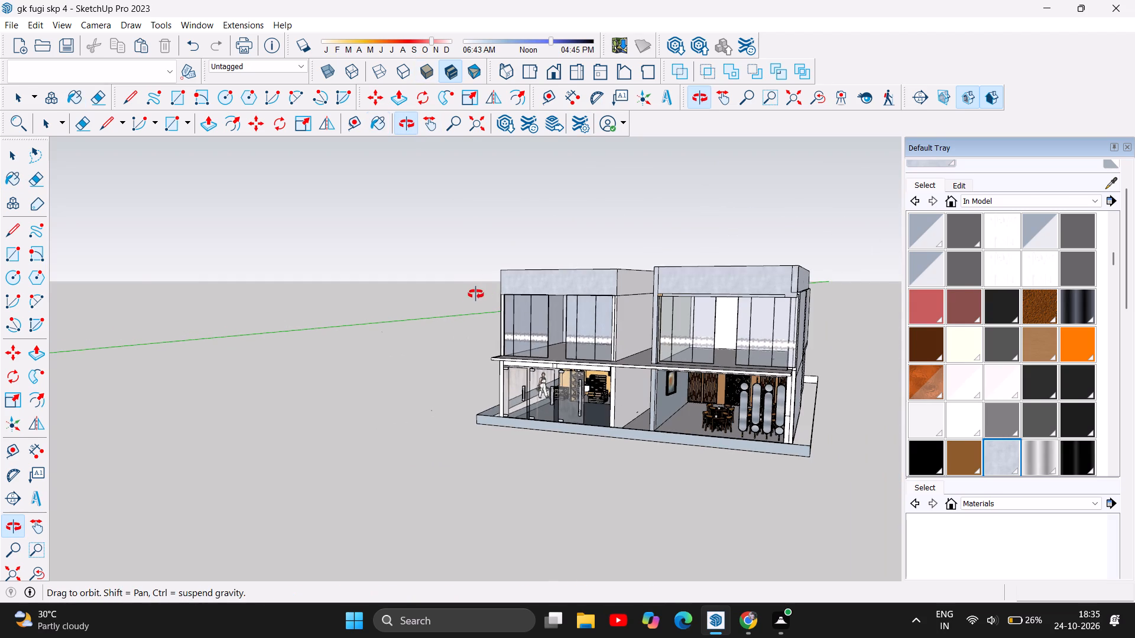
drag(472, 297, 734, 279)
click(734, 279)
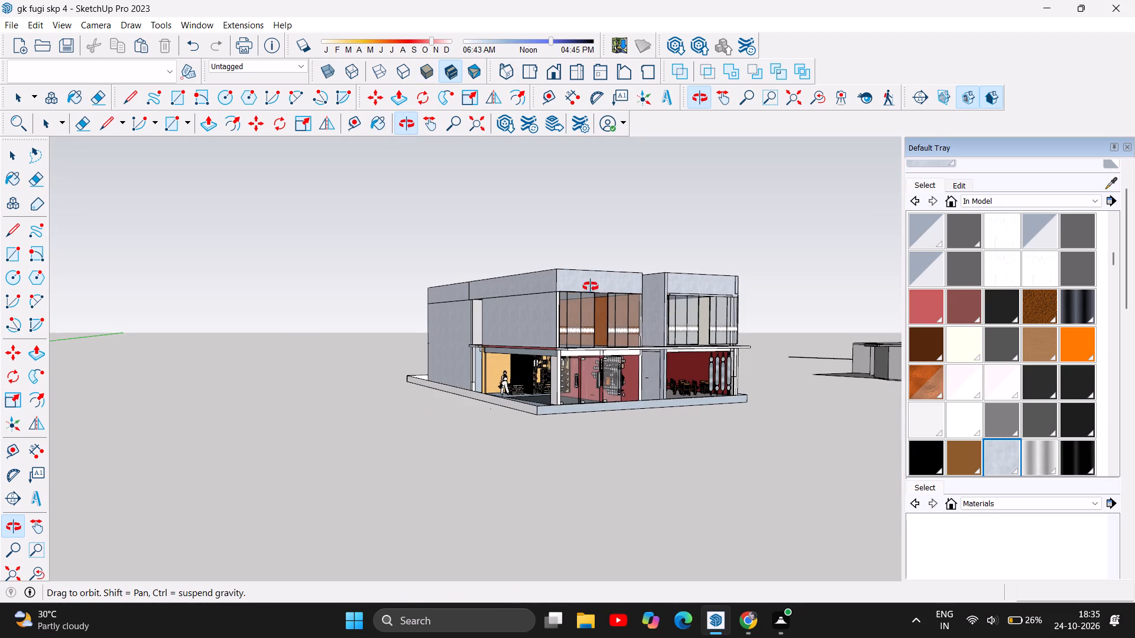
scroll(597, 305, up, 7)
scroll(560, 458, up, 3)
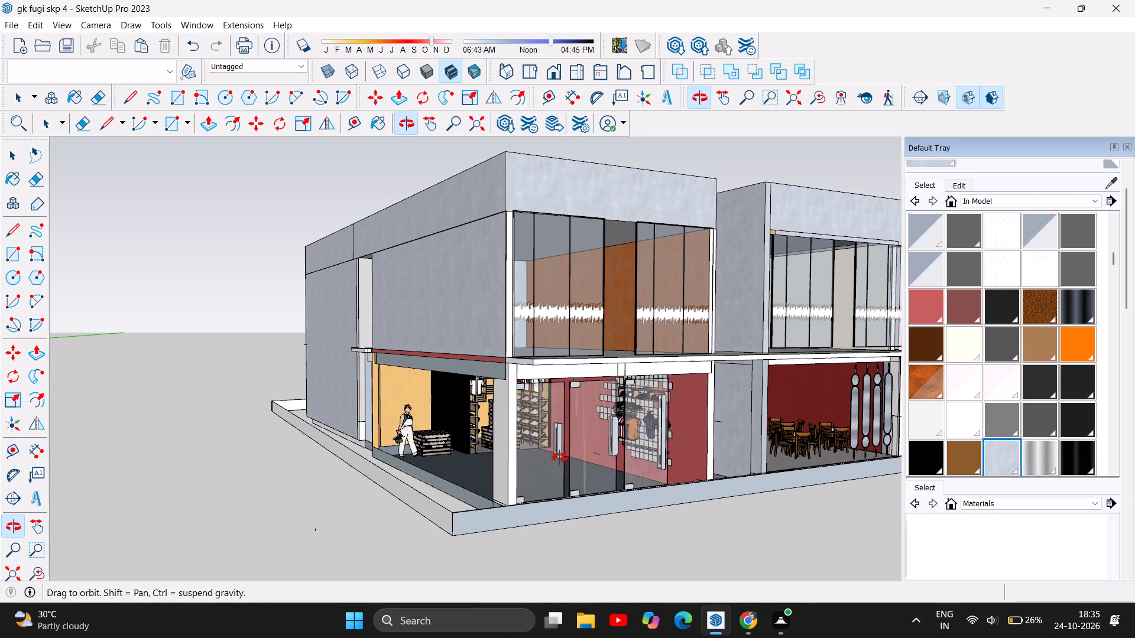
scroll(573, 447, down, 4)
drag(714, 523, 689, 514)
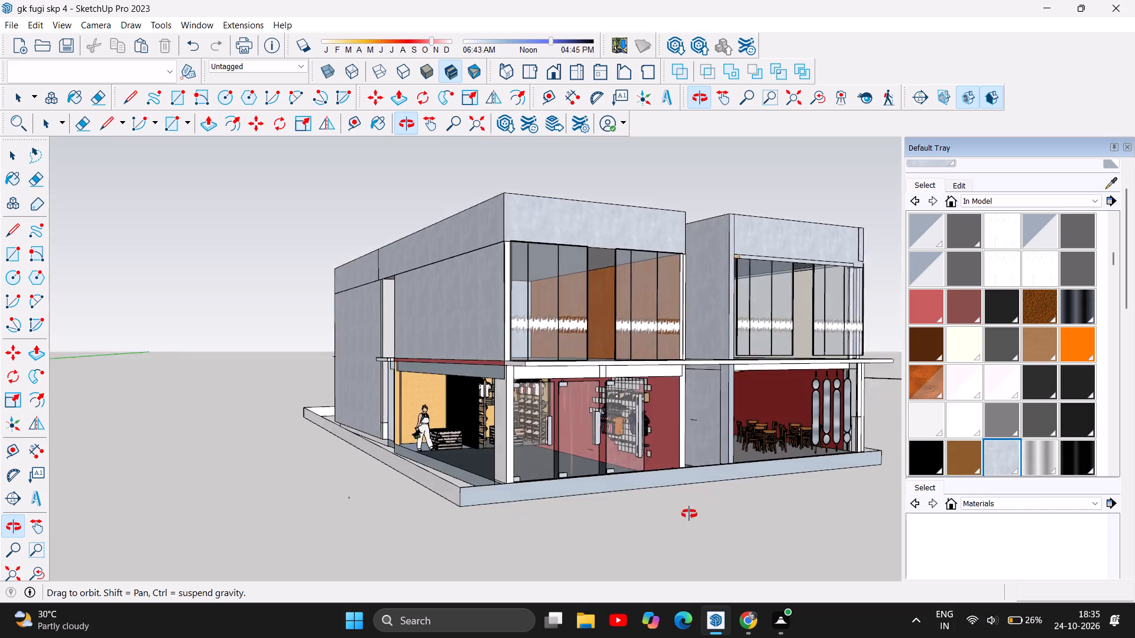
drag(689, 514, 672, 509)
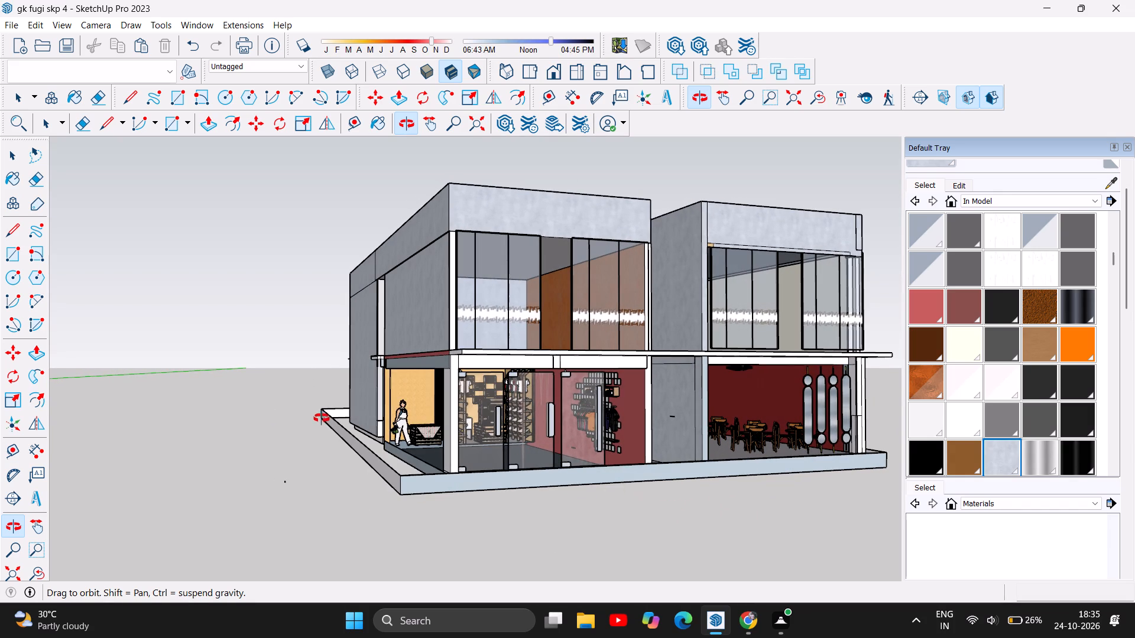
drag(318, 418, 291, 424)
scroll(342, 420, down, 2)
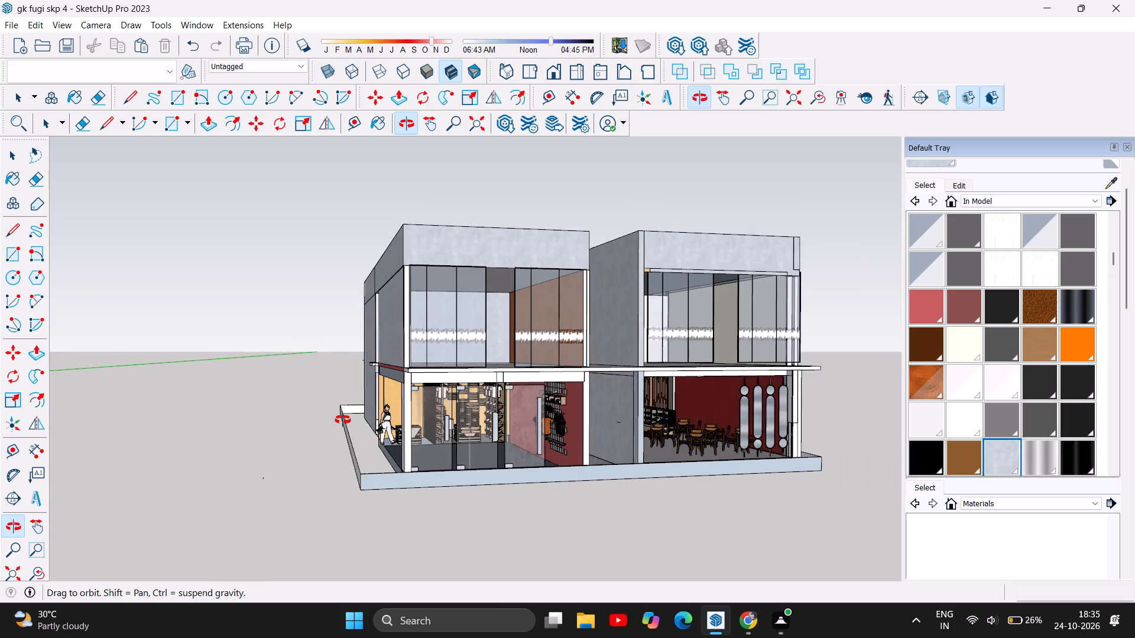
scroll(343, 420, down, 1)
drag(384, 443, 424, 465)
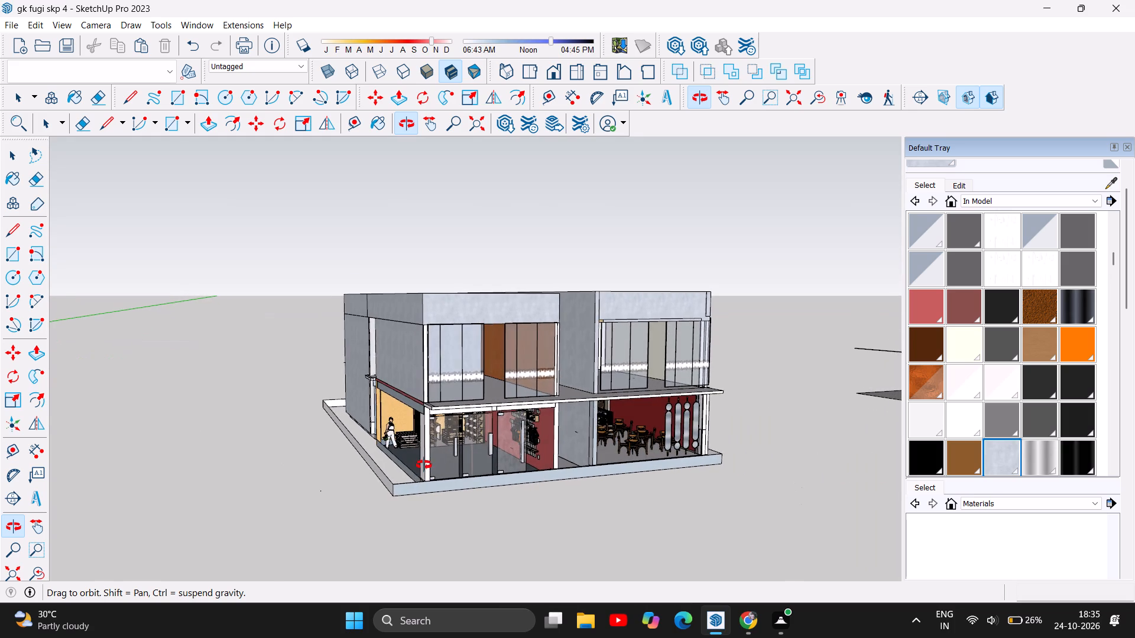
drag(424, 465, 436, 462)
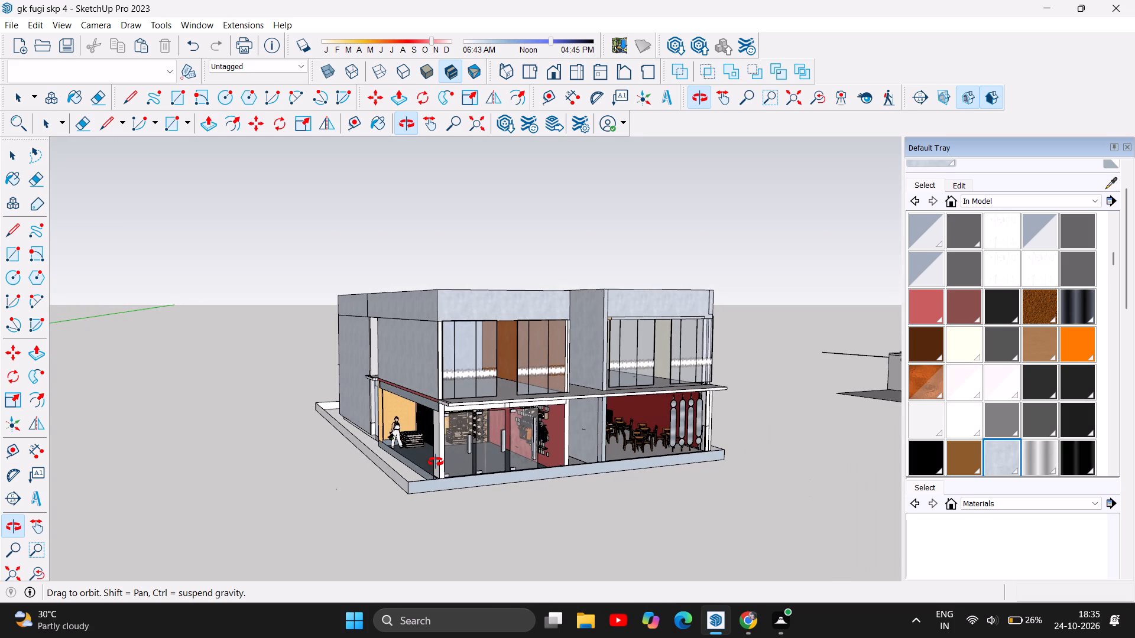
drag(436, 462, 411, 454)
click(411, 454)
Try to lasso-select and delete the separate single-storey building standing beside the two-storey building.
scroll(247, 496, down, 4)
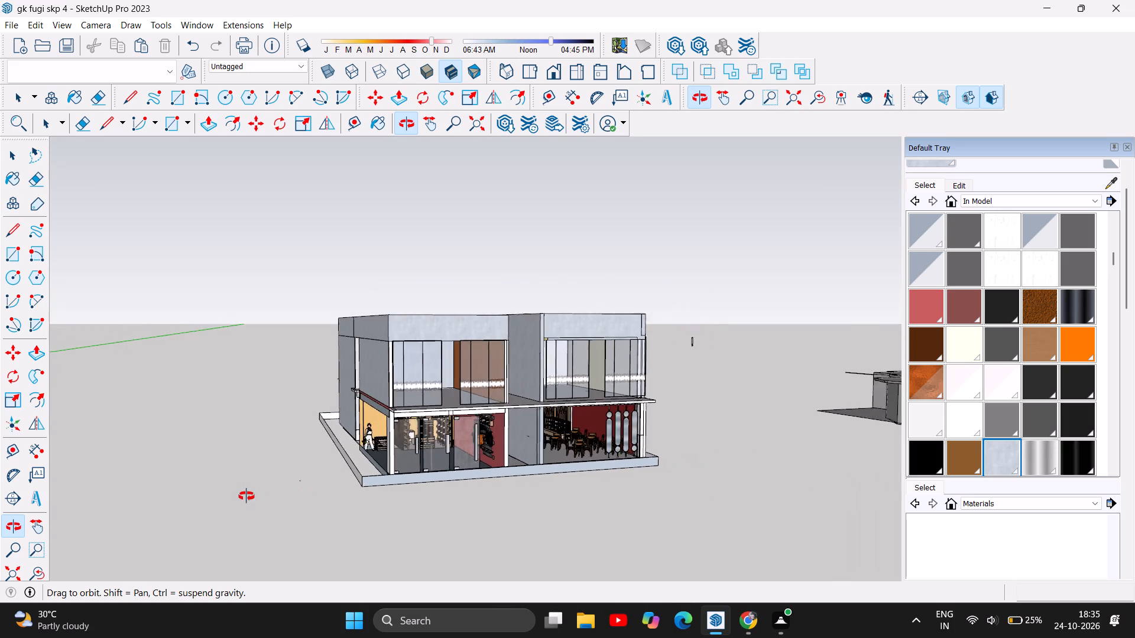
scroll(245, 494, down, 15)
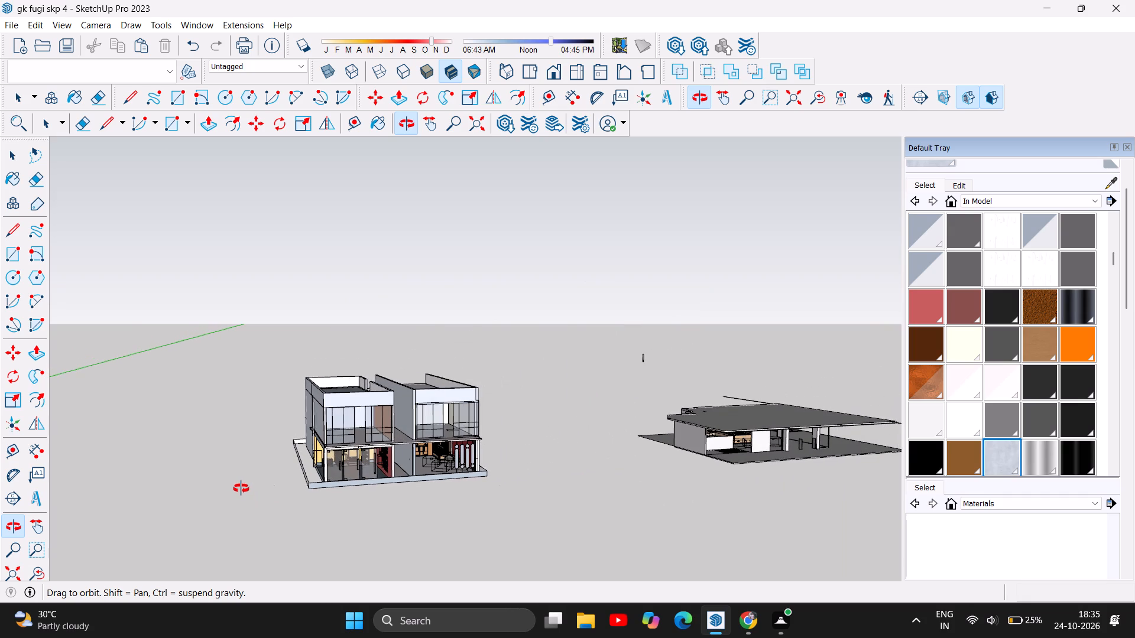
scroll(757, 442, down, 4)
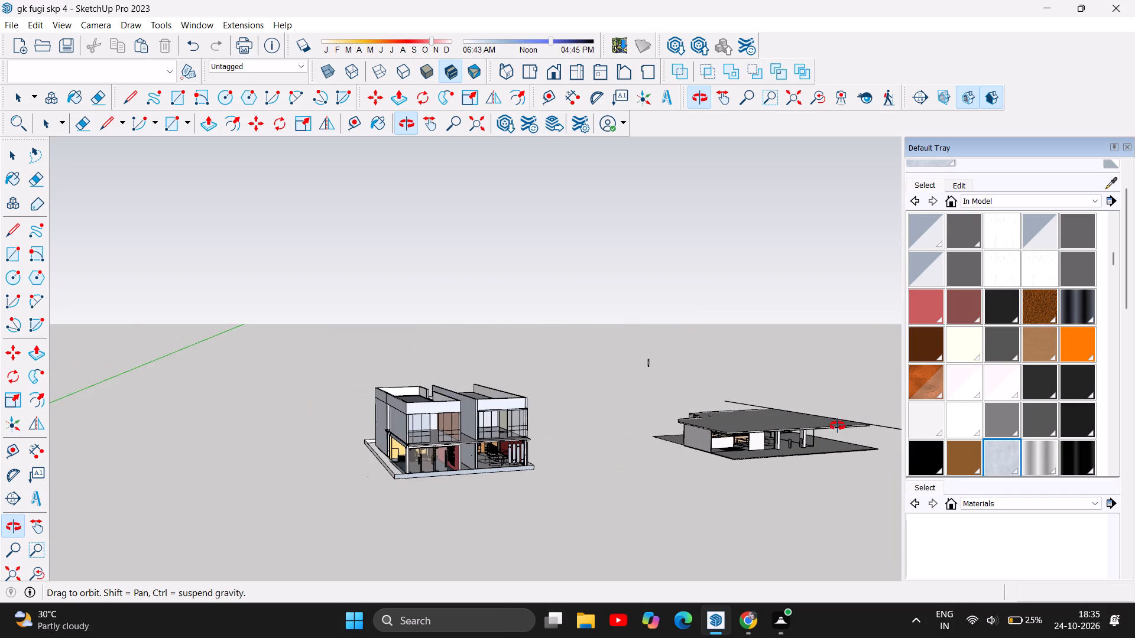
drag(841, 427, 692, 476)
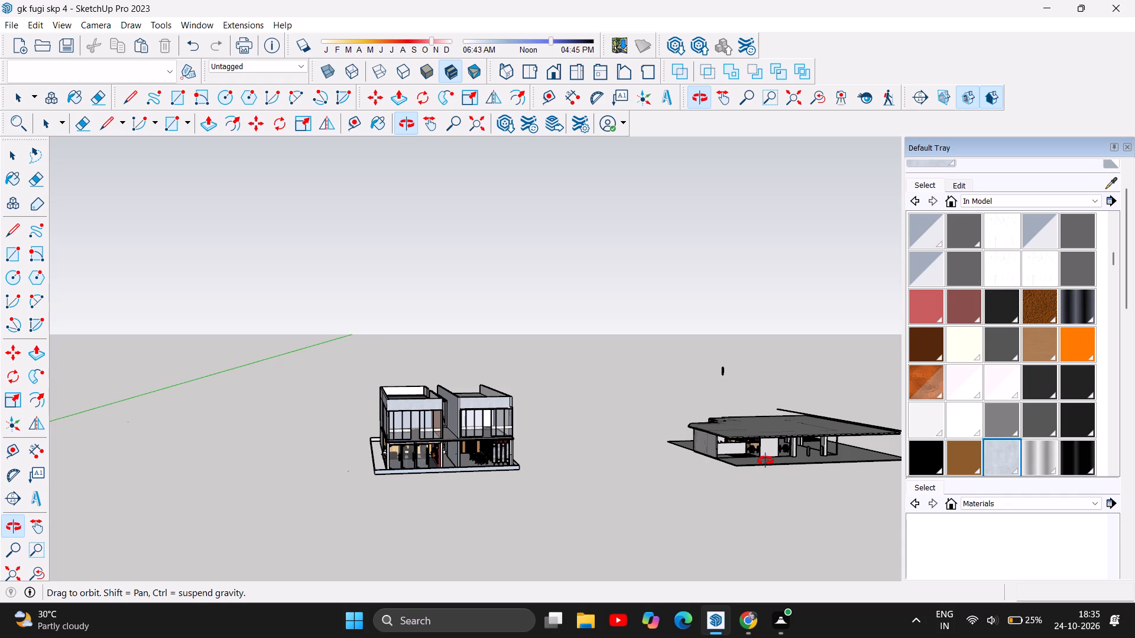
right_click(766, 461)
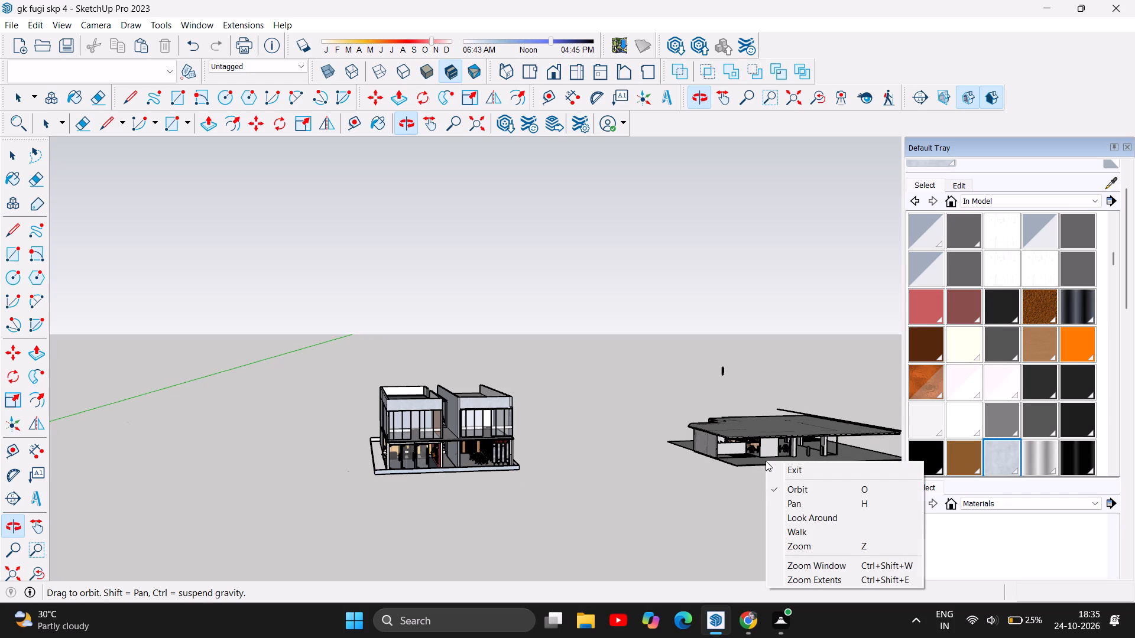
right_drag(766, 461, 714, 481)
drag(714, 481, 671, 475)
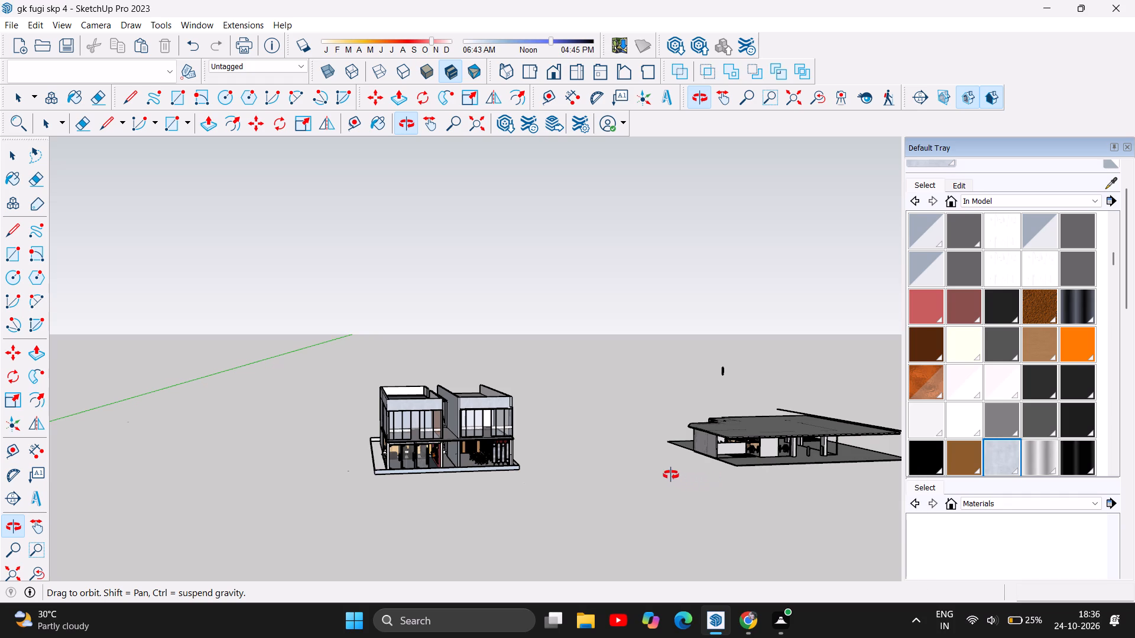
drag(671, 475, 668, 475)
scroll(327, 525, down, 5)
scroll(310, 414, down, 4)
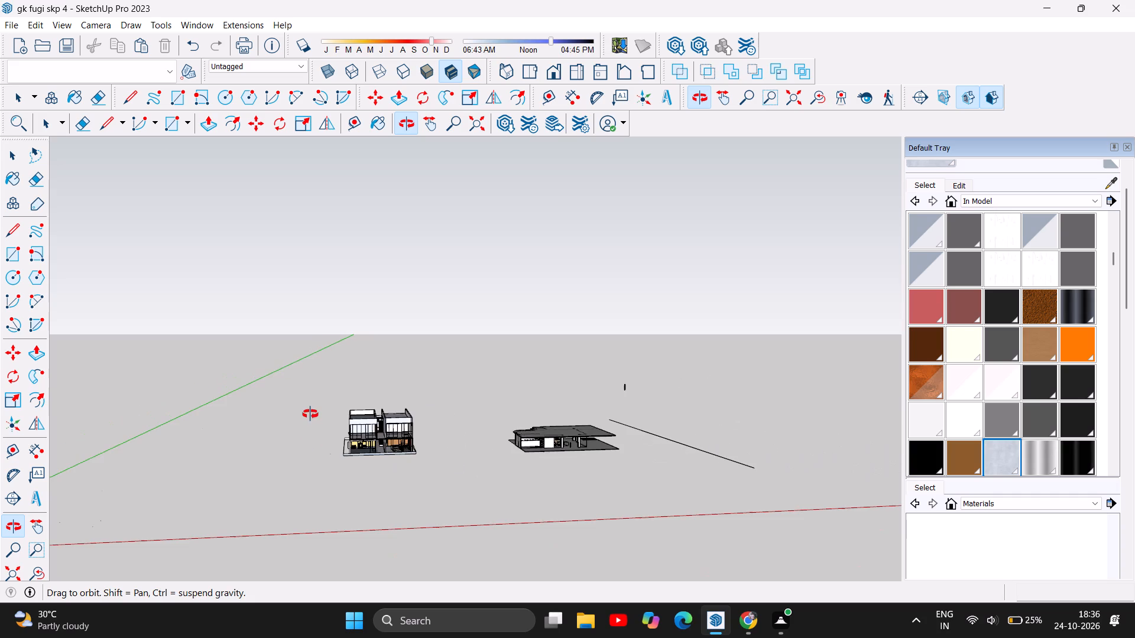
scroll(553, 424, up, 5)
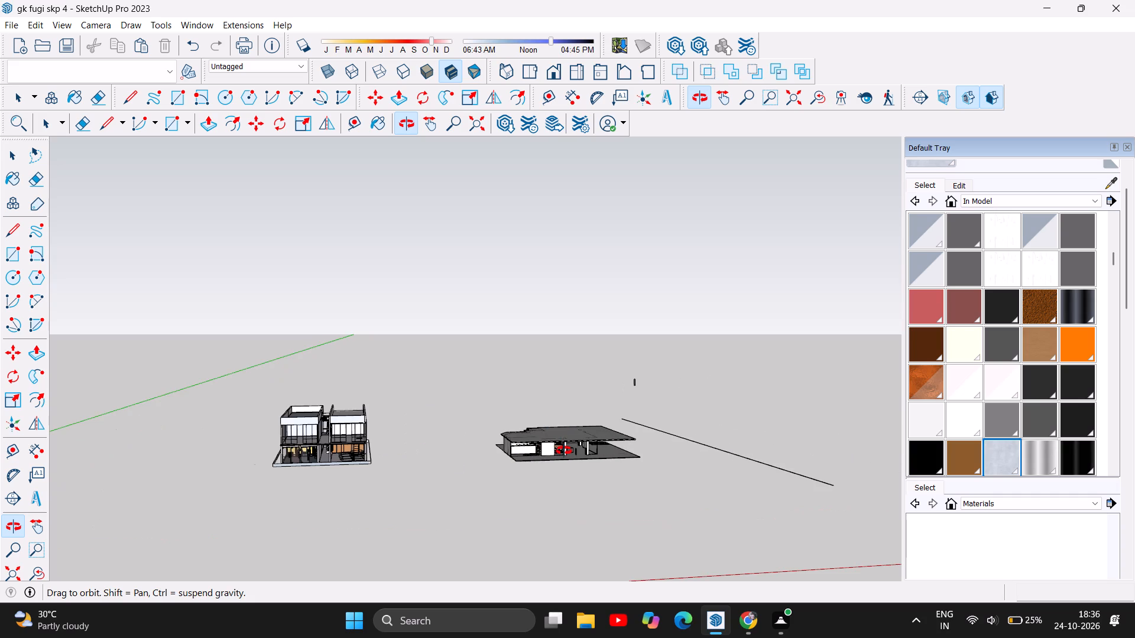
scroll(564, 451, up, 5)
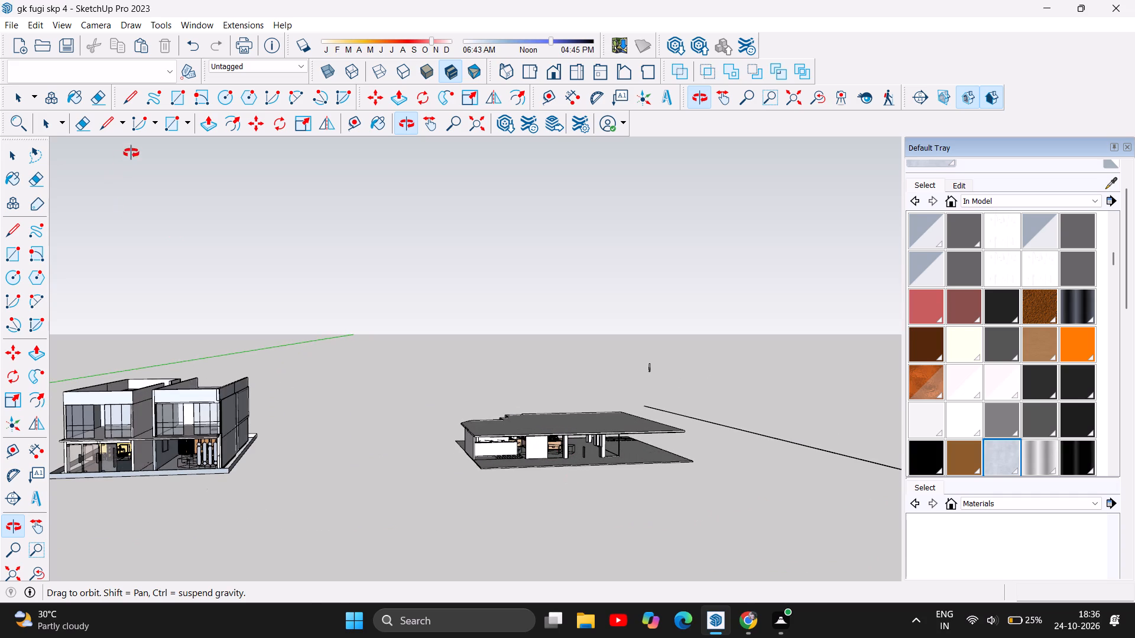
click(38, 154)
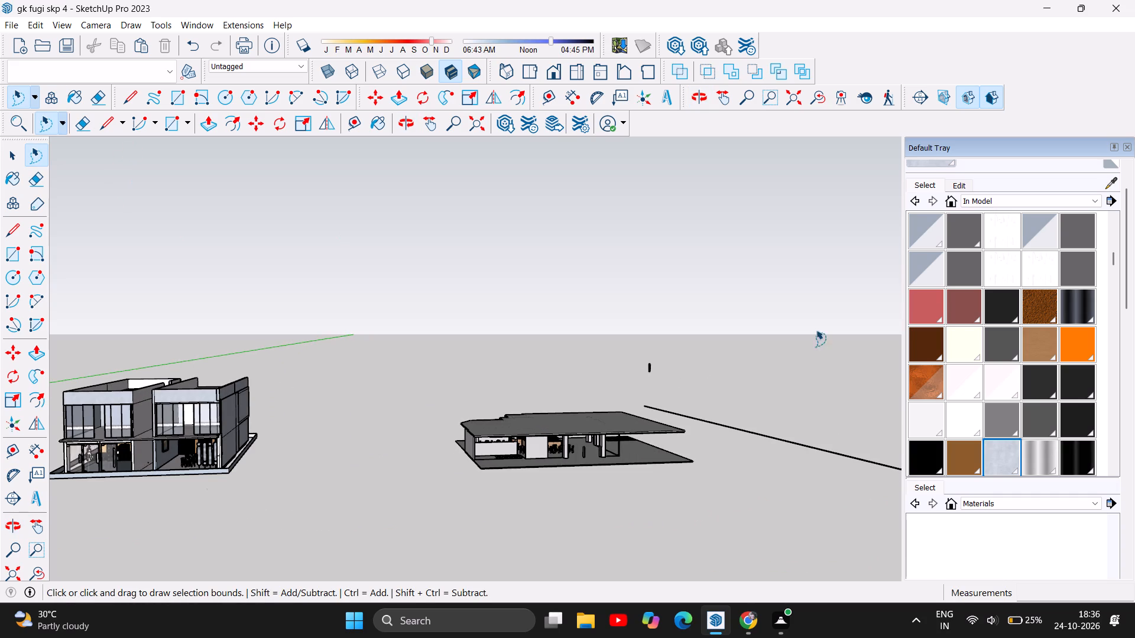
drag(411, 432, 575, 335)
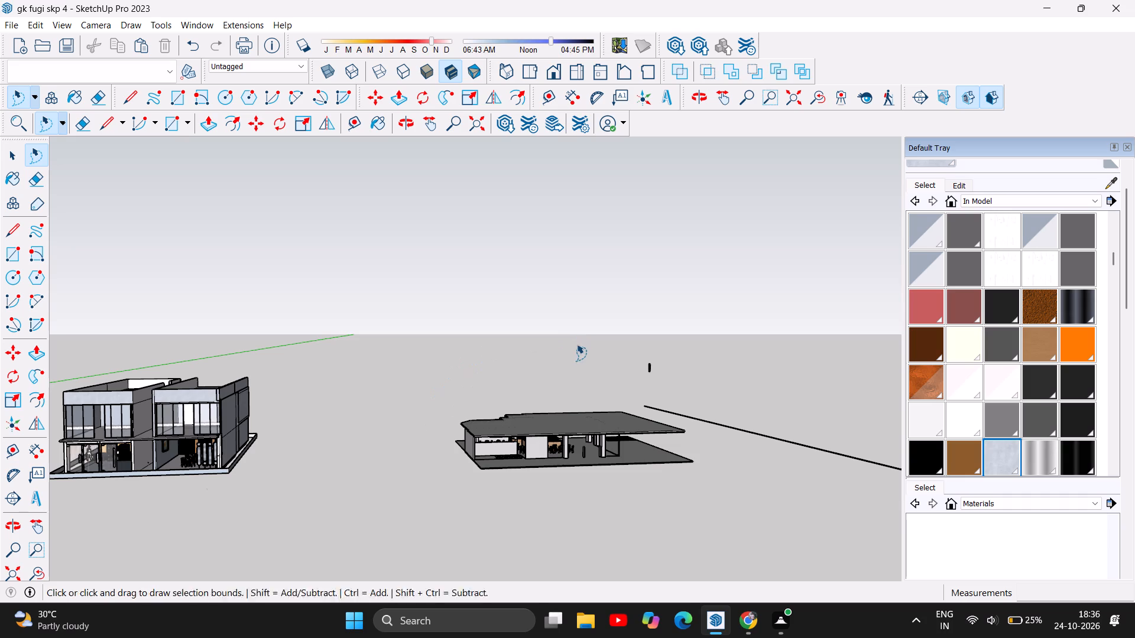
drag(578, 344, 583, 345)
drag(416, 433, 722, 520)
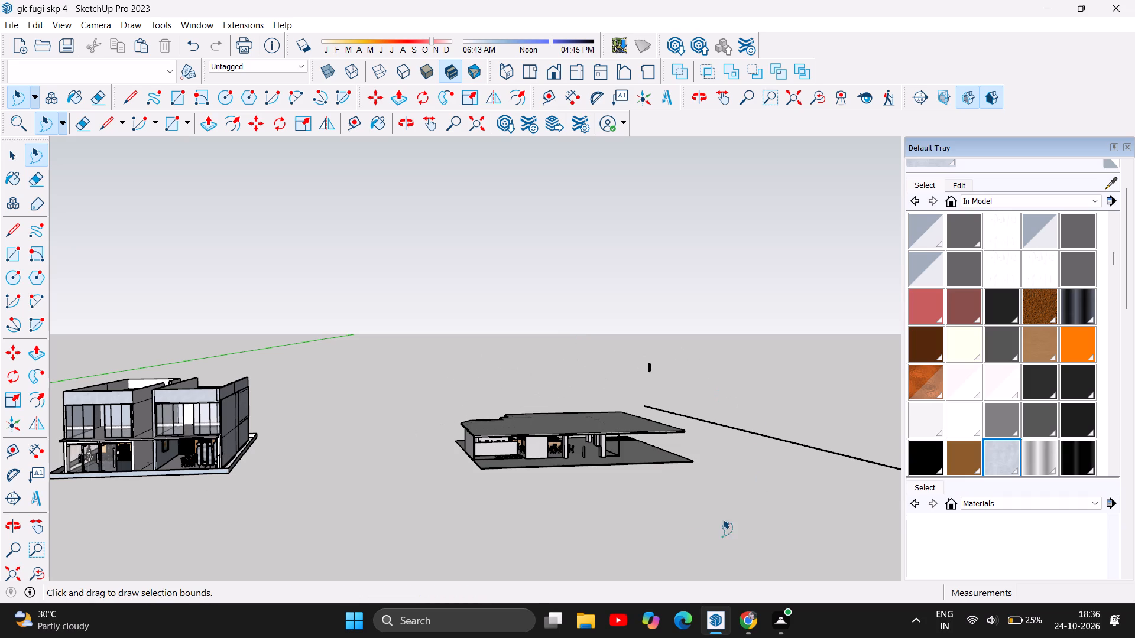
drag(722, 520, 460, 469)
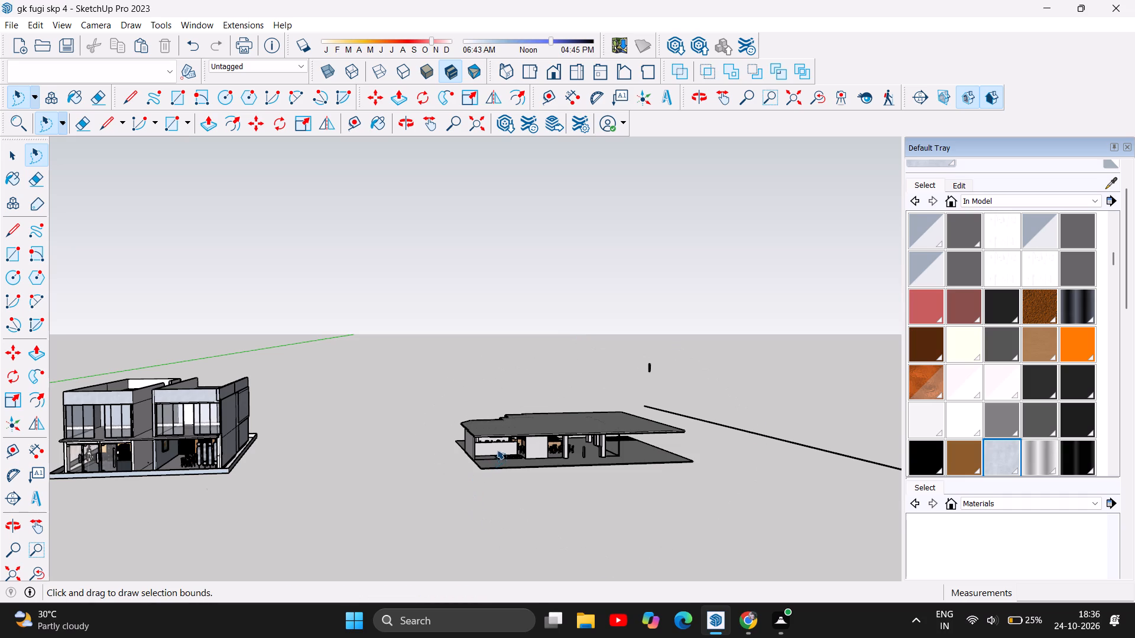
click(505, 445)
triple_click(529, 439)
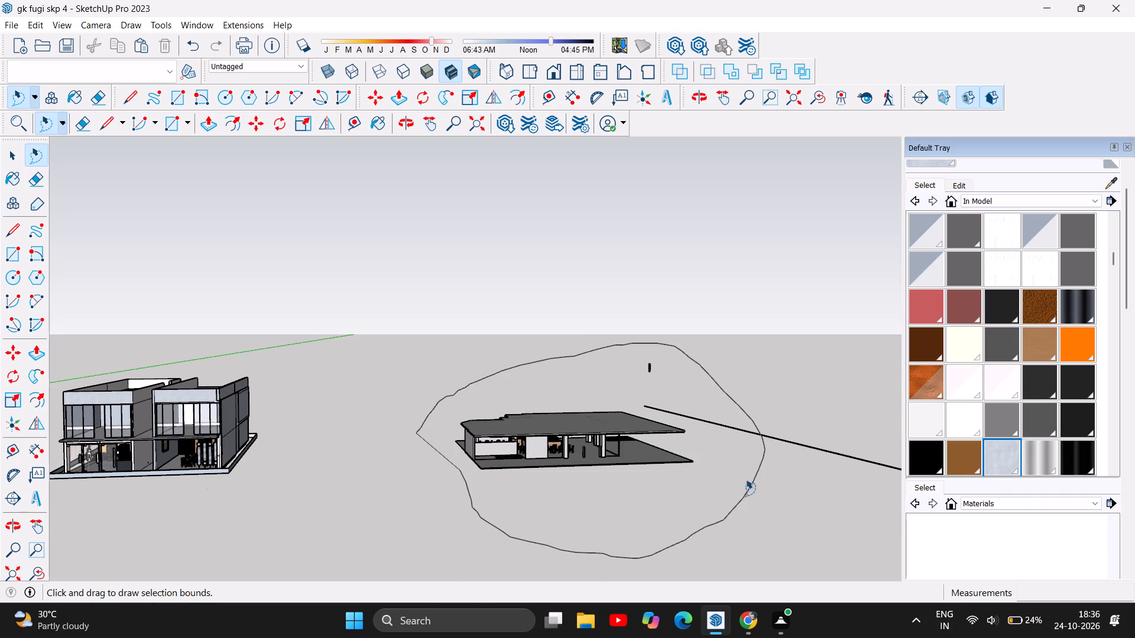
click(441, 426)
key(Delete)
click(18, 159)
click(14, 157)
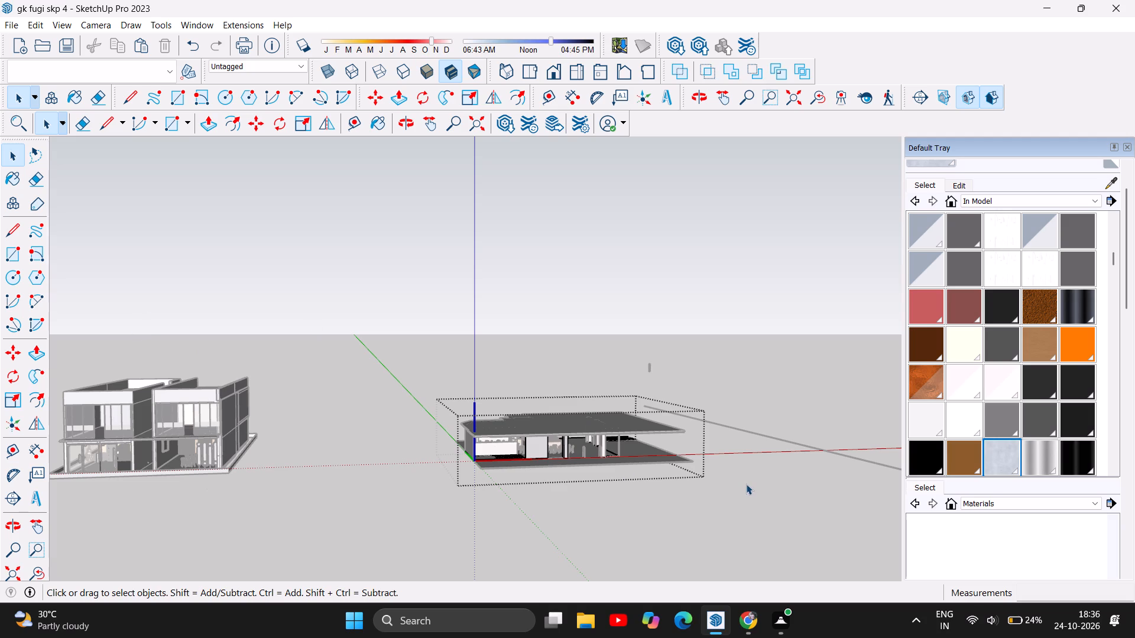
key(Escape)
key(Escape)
Delete the large flat roof slab of the separate single-storey building.
click(558, 431)
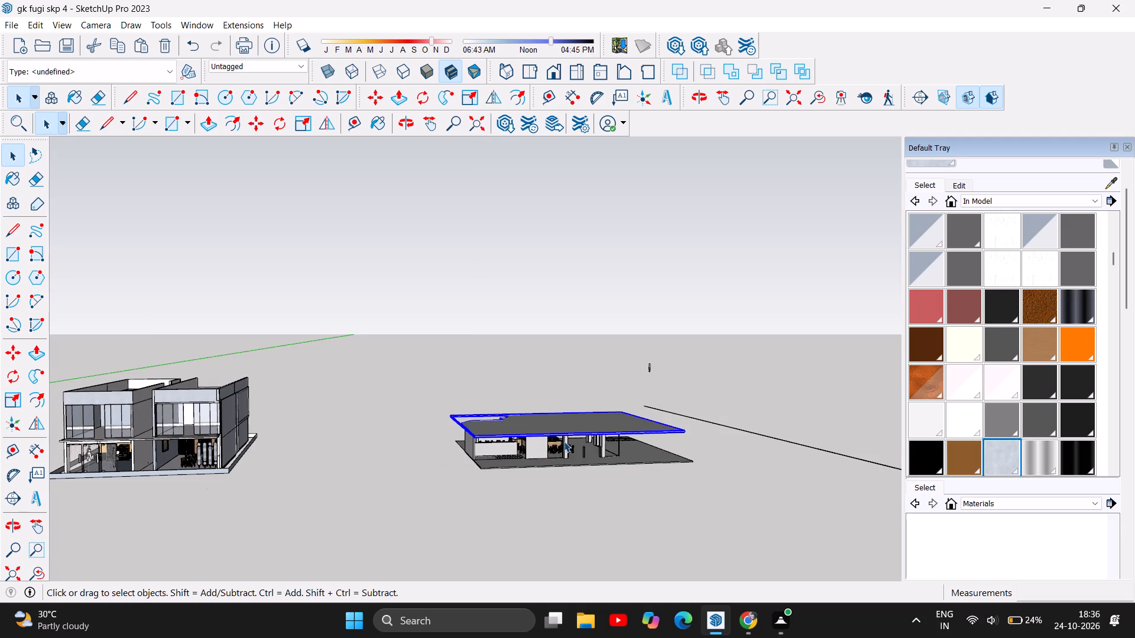
key(Delete)
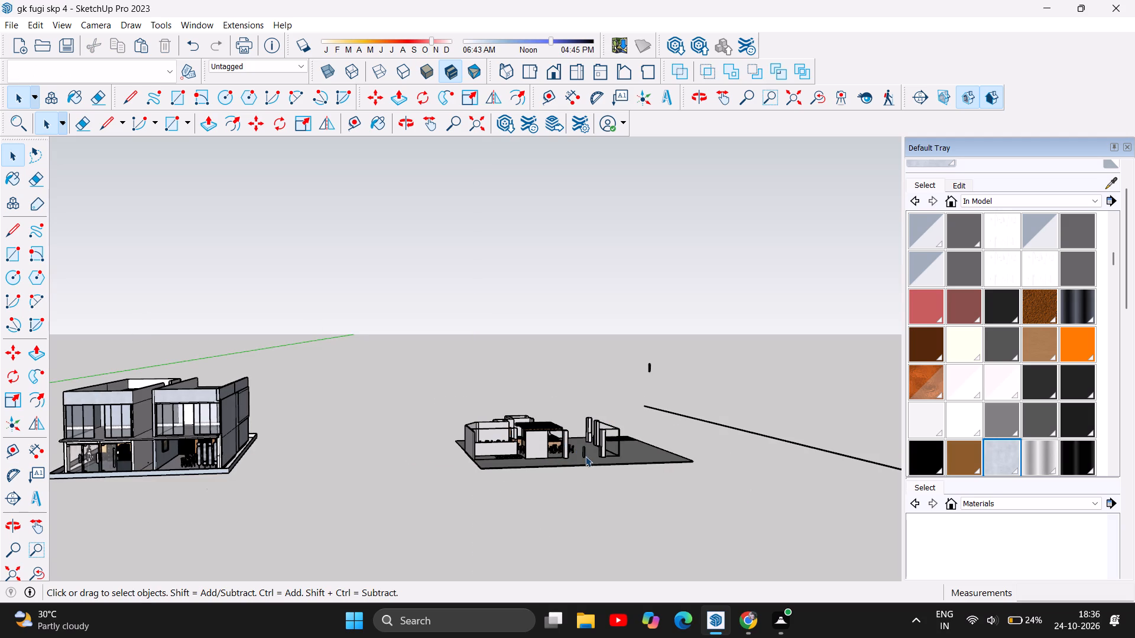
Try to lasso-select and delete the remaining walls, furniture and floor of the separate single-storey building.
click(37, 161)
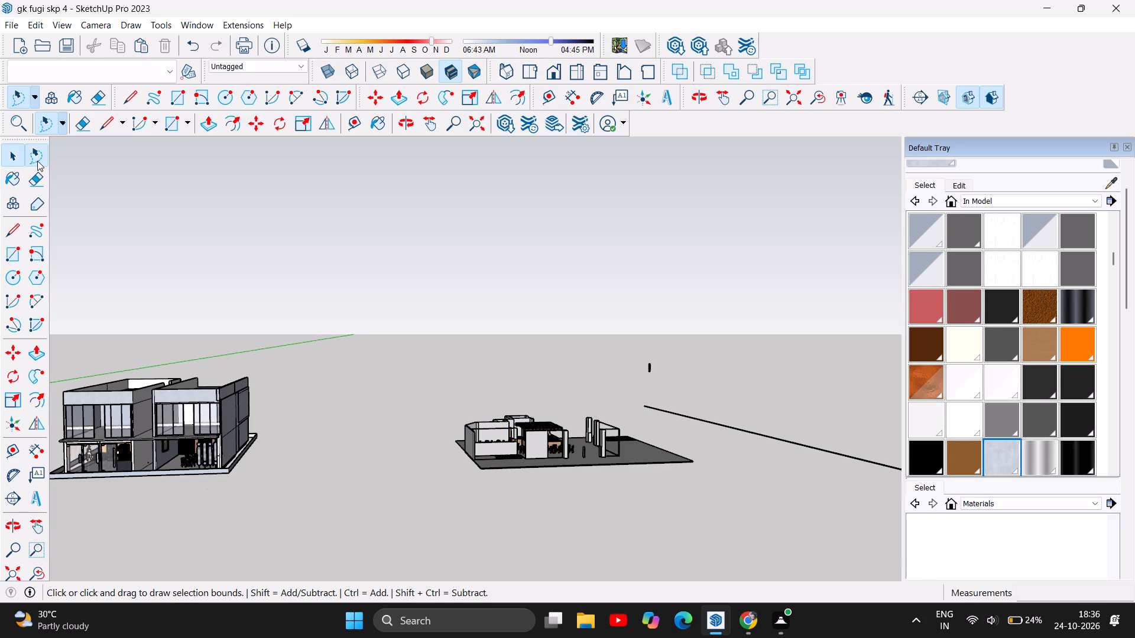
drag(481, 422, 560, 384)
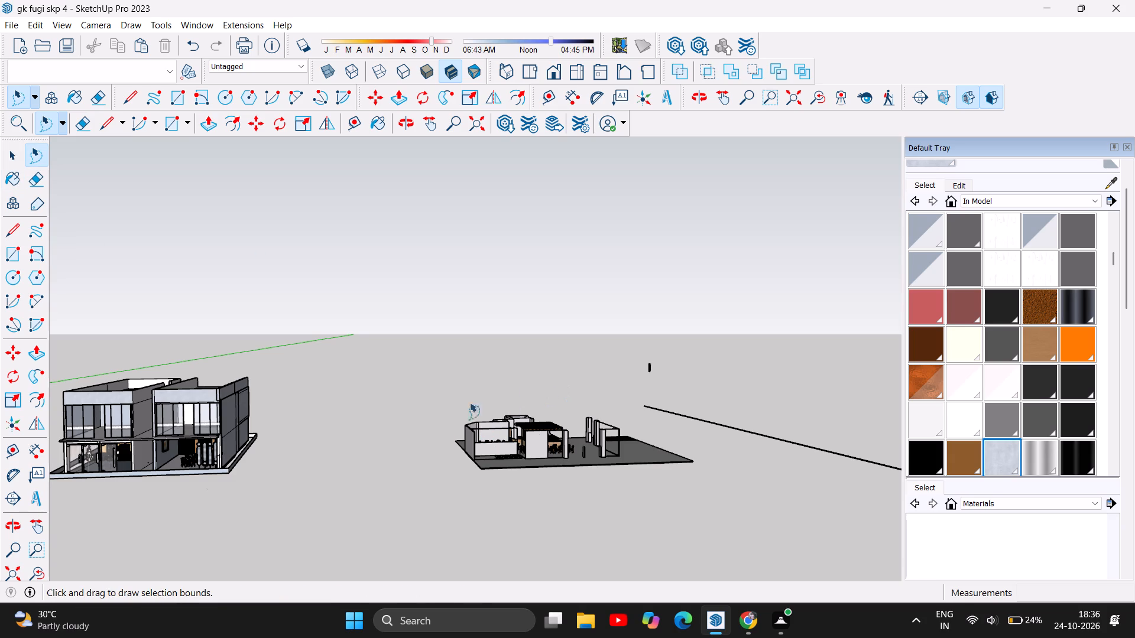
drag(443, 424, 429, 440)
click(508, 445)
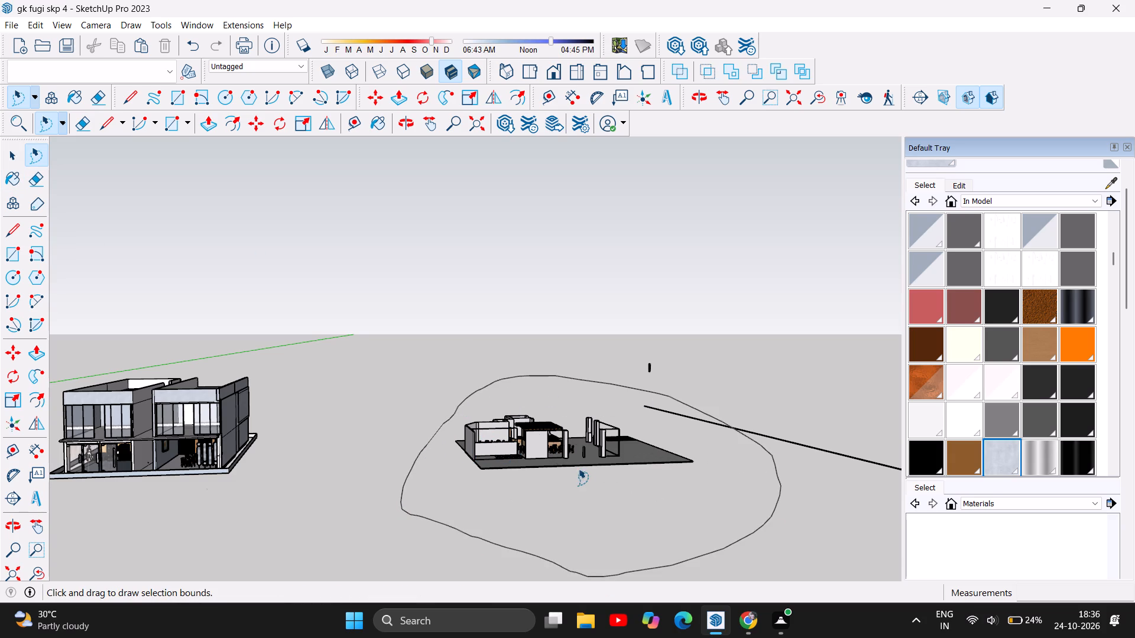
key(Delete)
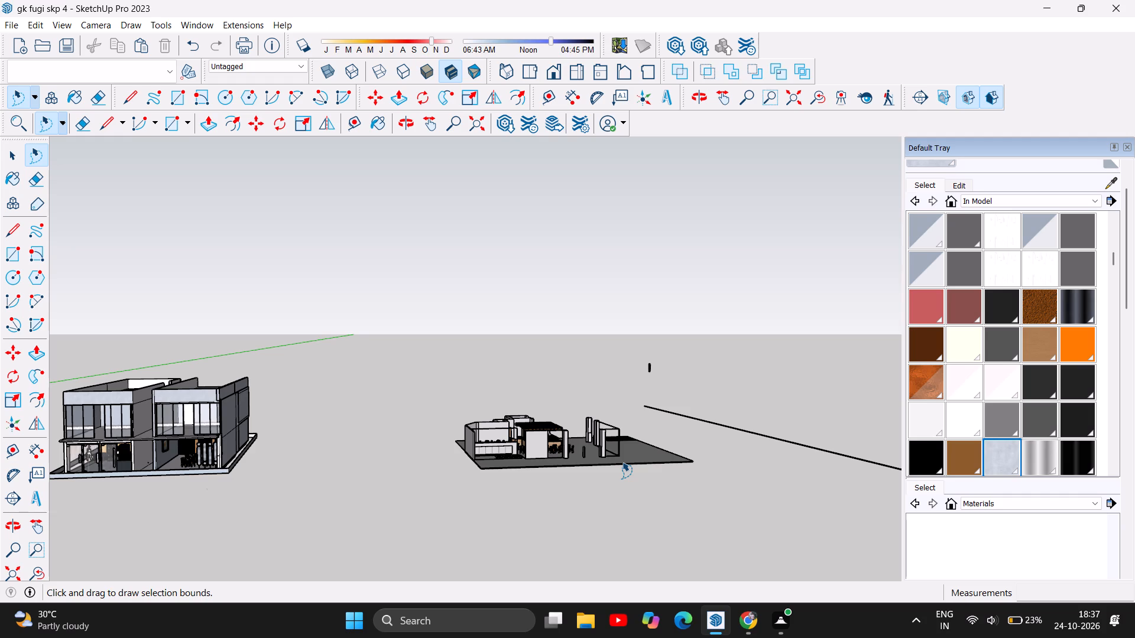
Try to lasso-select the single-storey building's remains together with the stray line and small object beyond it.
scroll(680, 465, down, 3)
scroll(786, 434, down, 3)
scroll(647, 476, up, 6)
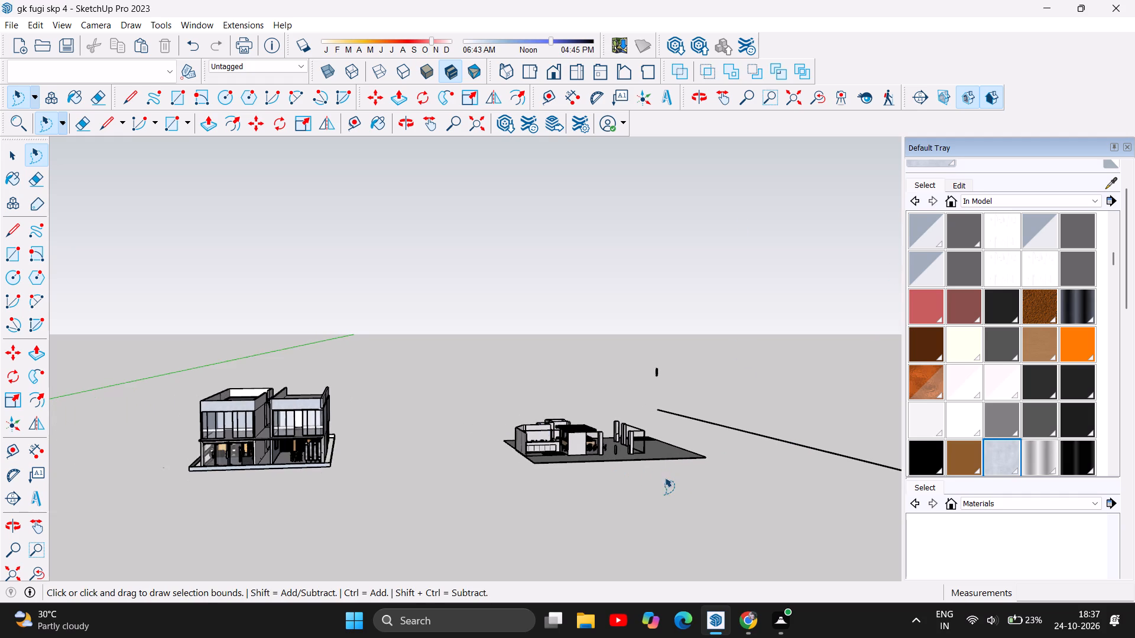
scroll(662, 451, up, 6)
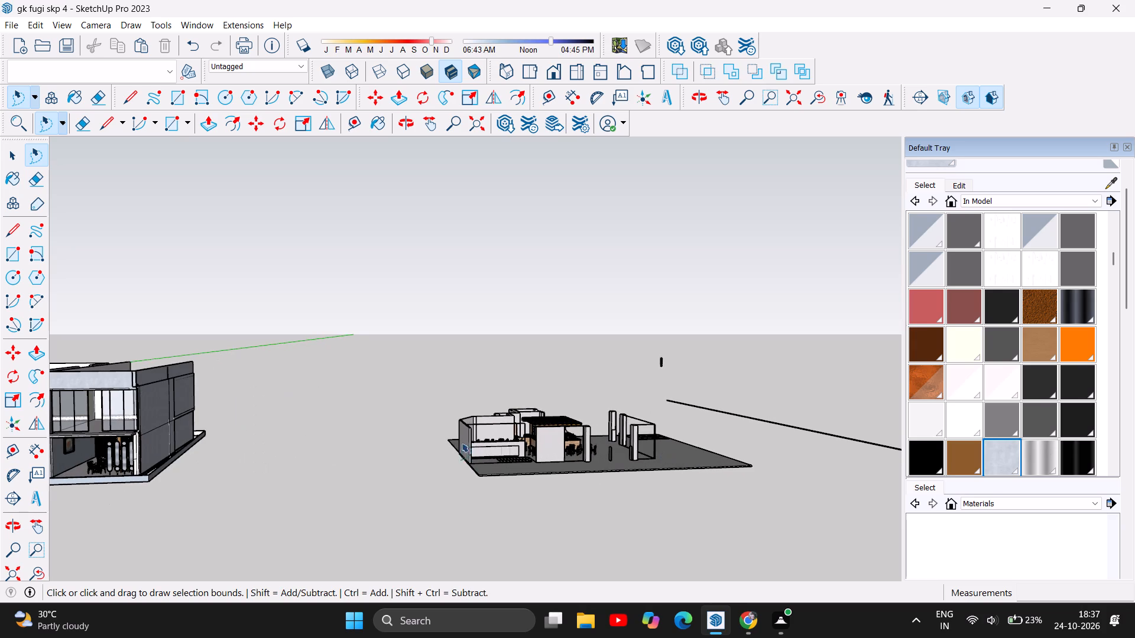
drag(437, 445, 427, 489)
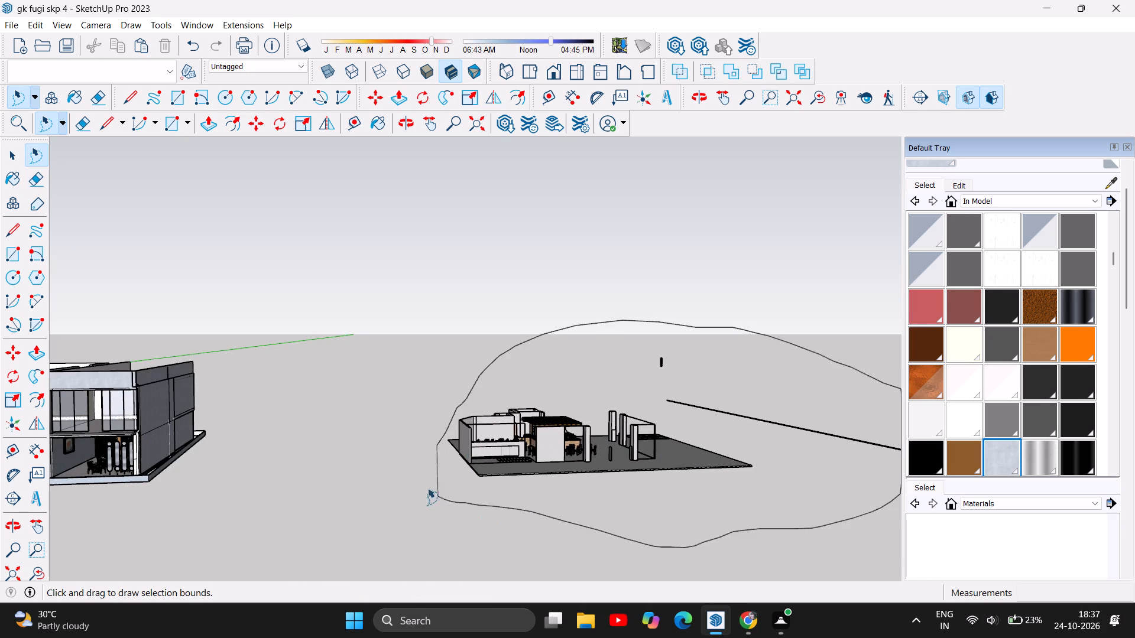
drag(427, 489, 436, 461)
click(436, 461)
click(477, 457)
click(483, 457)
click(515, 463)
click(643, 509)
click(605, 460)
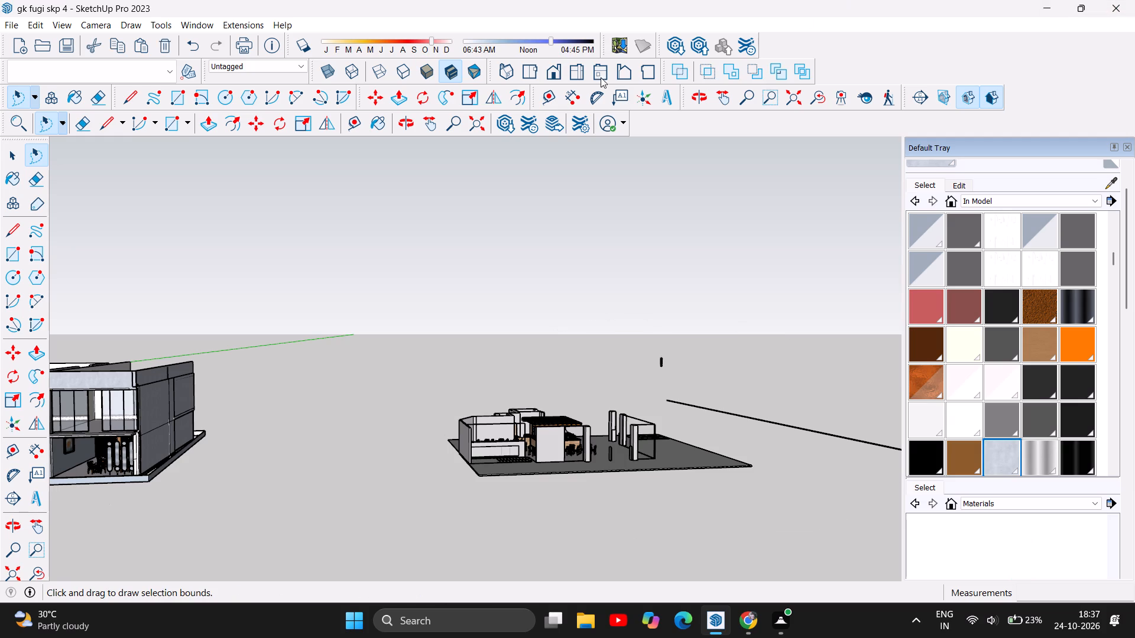
Delete the single-storey building's grouped front wall and column pieces, plus the loose faces of its end wall.
click(12, 159)
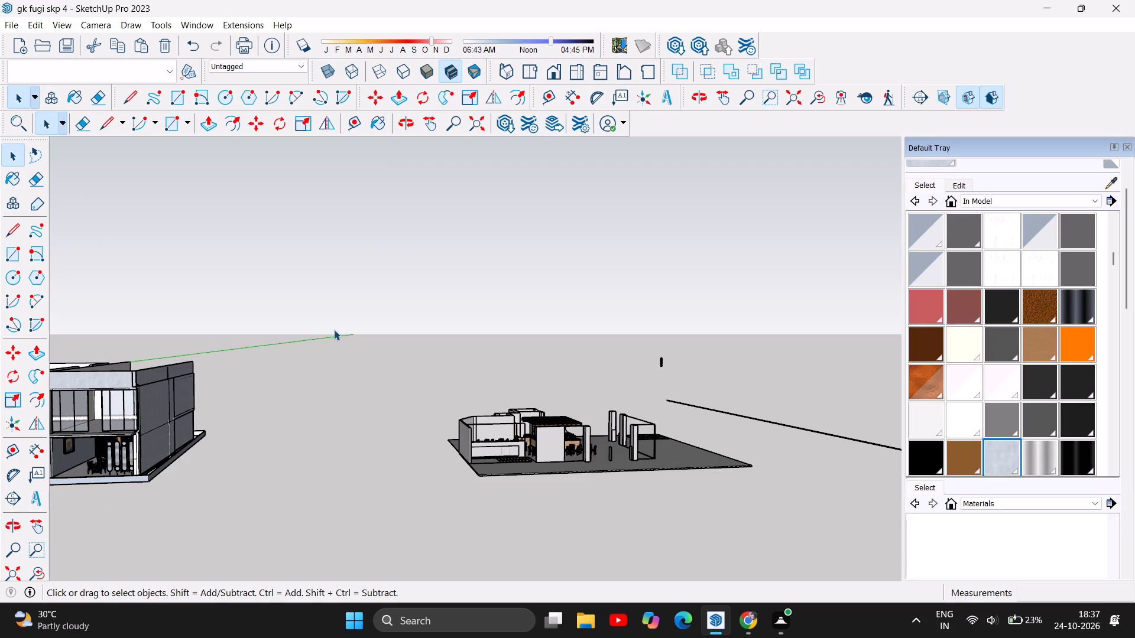
click(530, 460)
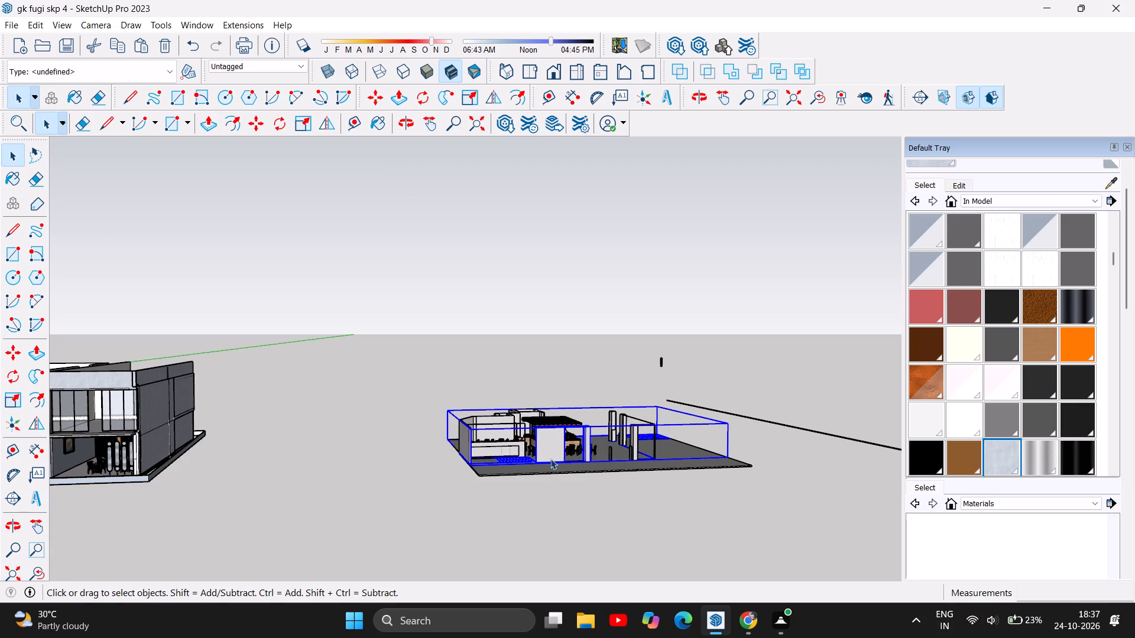
key(Delete)
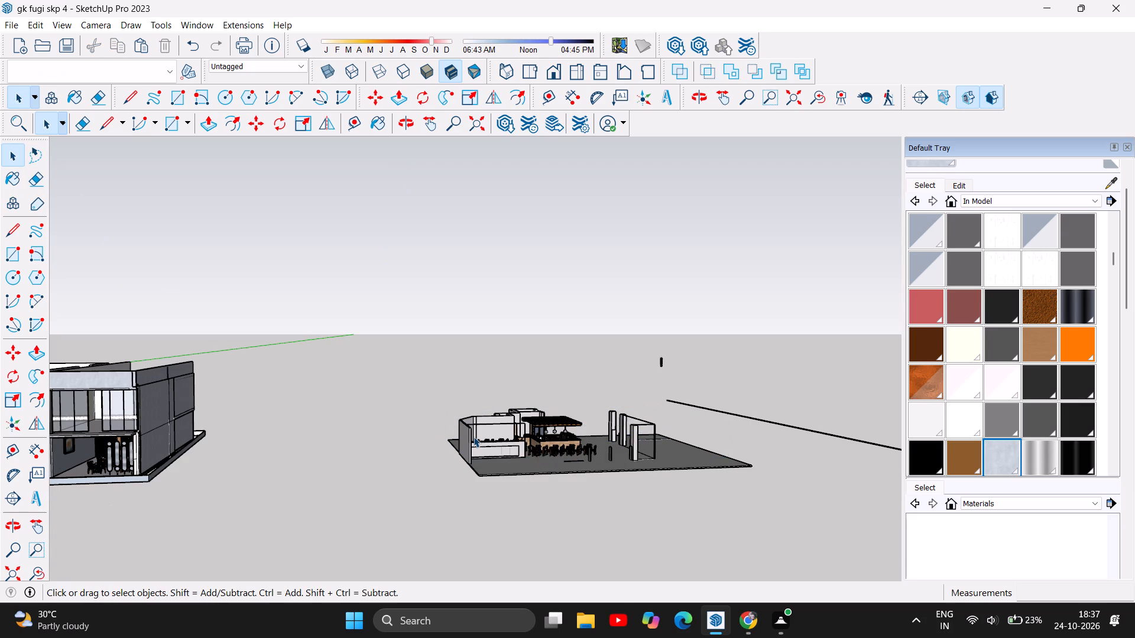
click(474, 437)
click(466, 435)
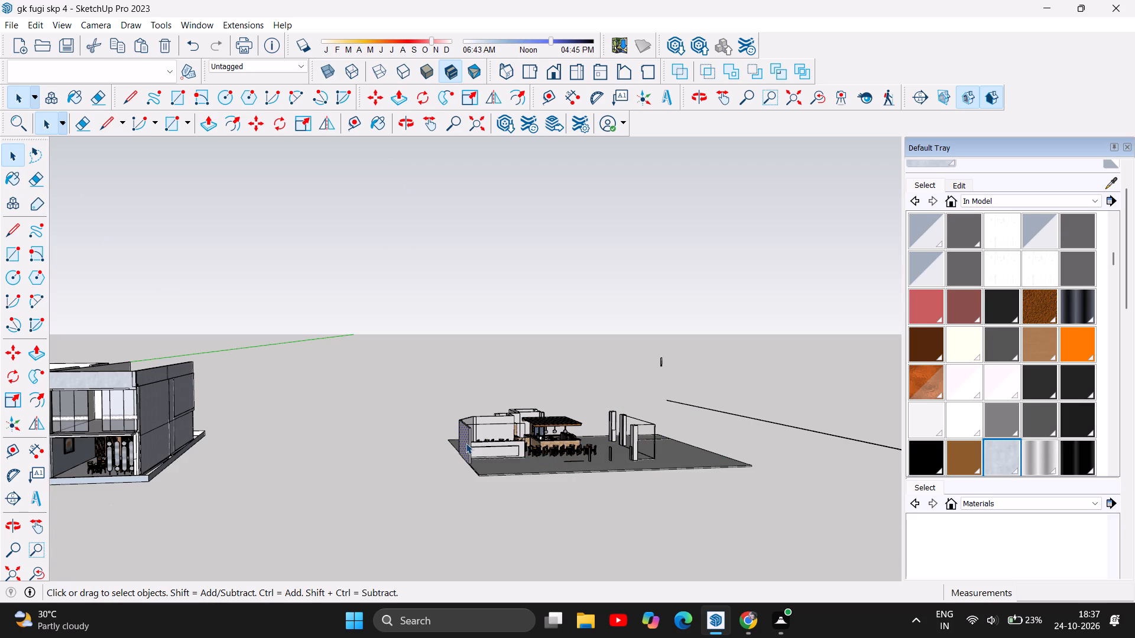
key(Delete)
click(466, 443)
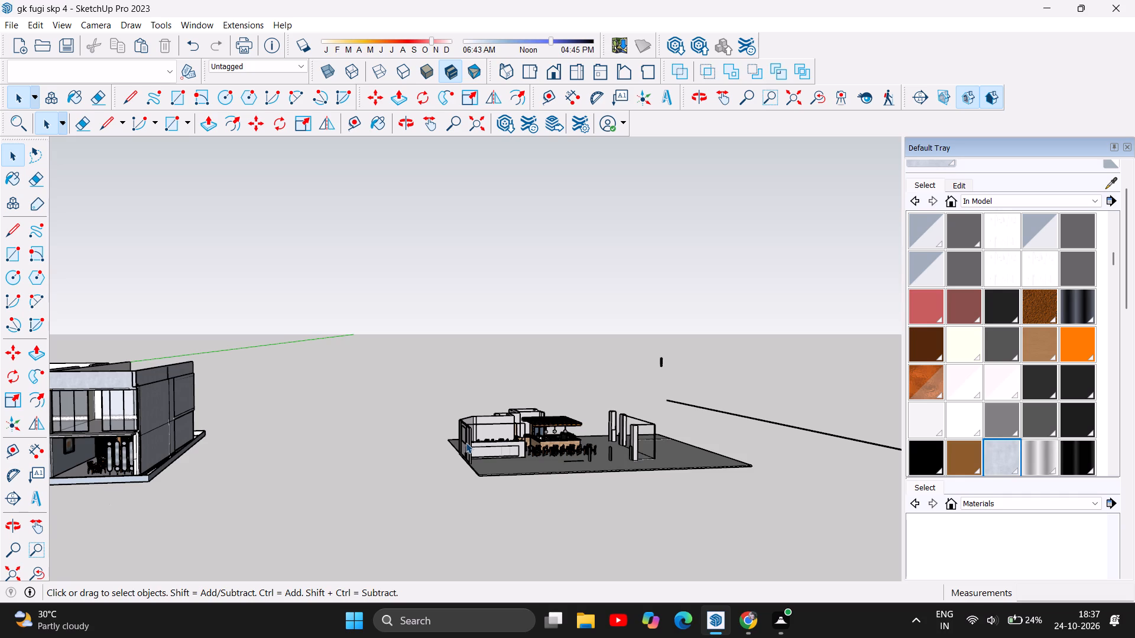
key(Delete)
Delete the dark floor face of the single-storey building, along with the adjoining face at its front edge.
click(492, 435)
scroll(598, 464, up, 5)
scroll(528, 431, up, 6)
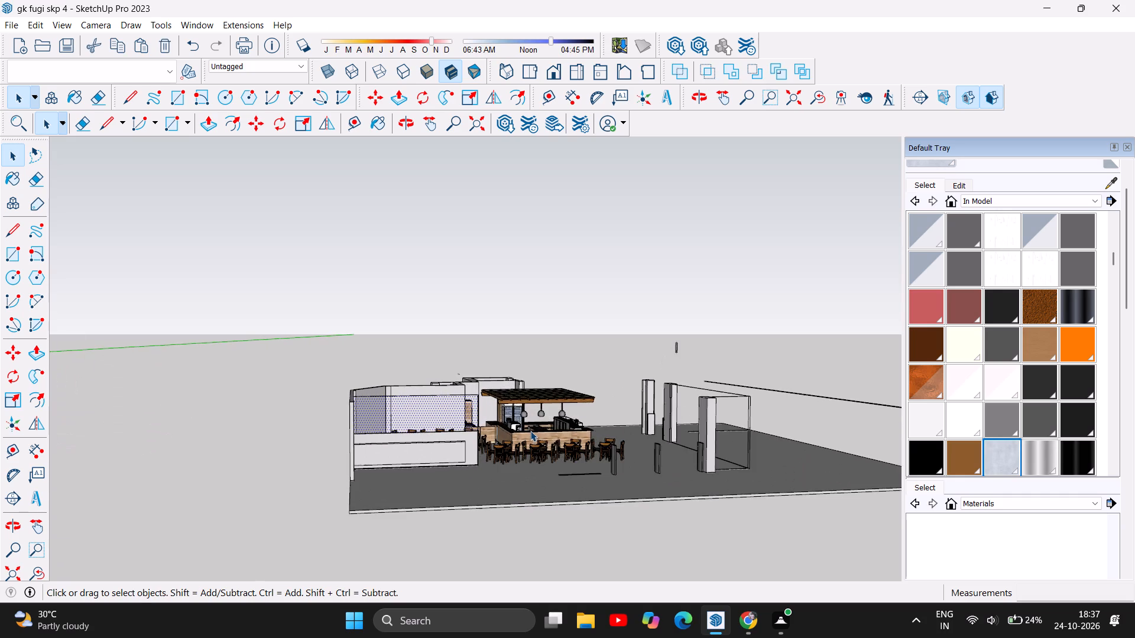
scroll(547, 440, up, 14)
scroll(543, 443, up, 7)
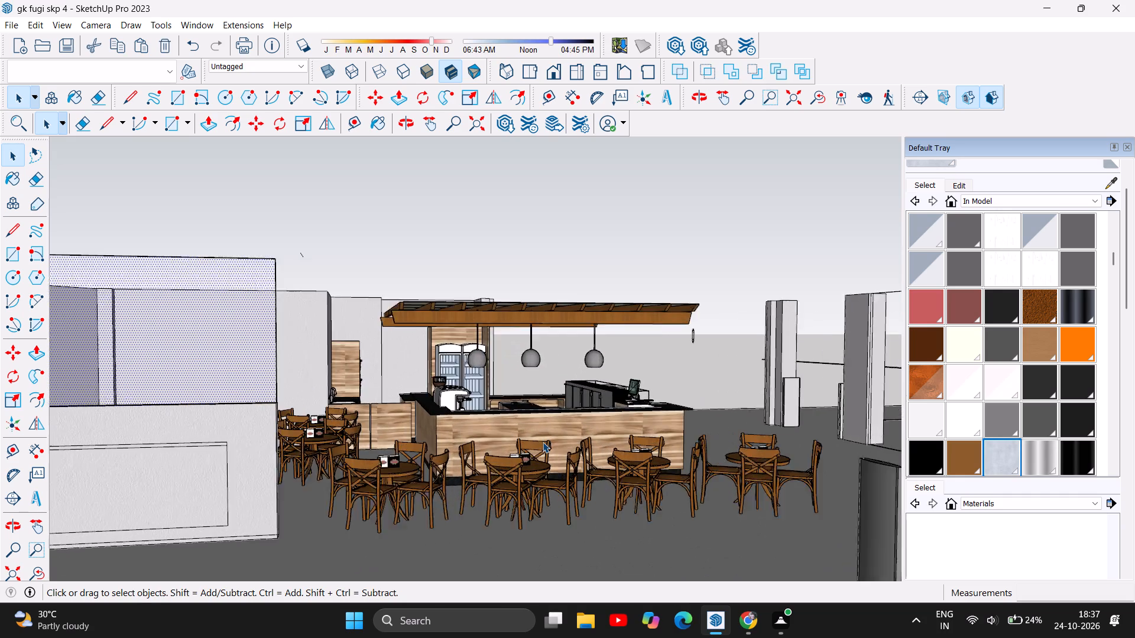
scroll(537, 361, down, 4)
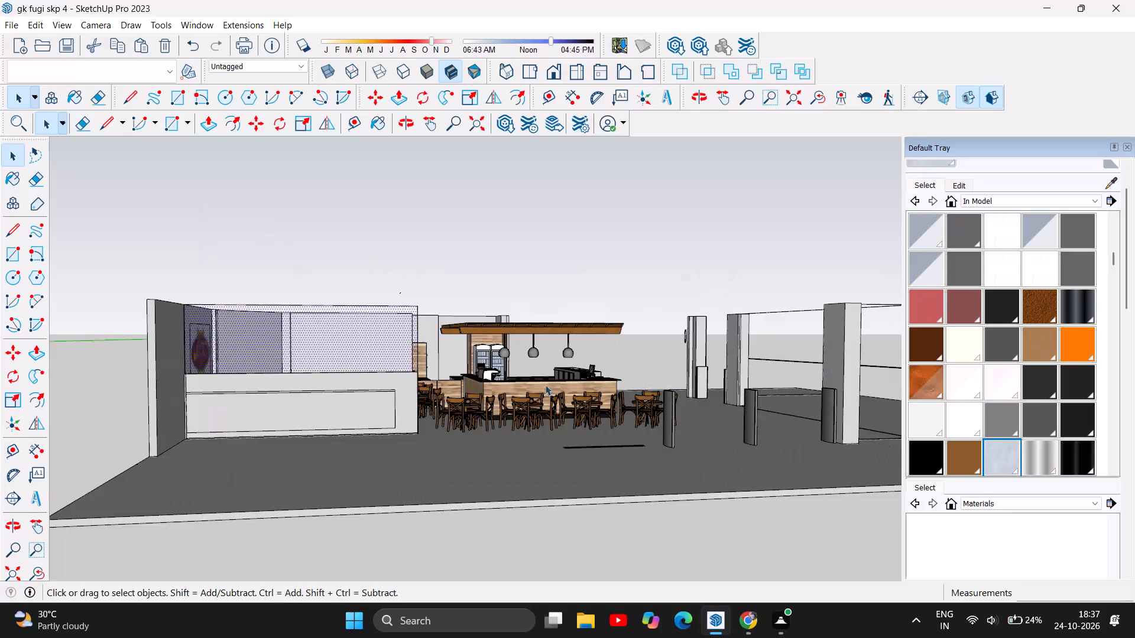
scroll(549, 392, down, 3)
click(544, 428)
key(Delete)
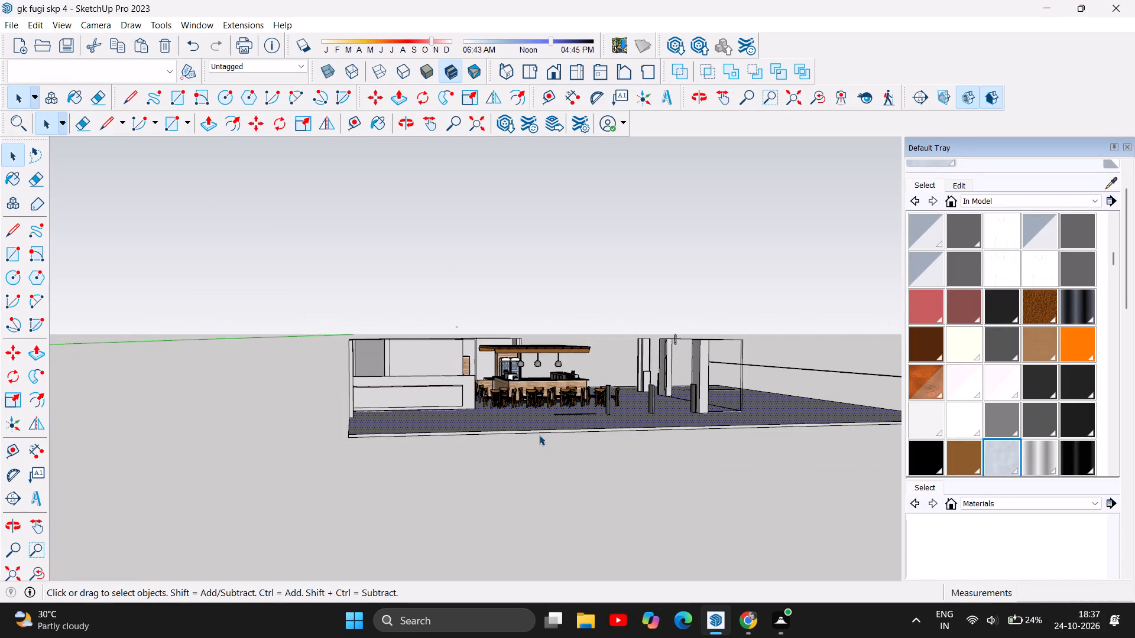
click(533, 424)
key(Delete)
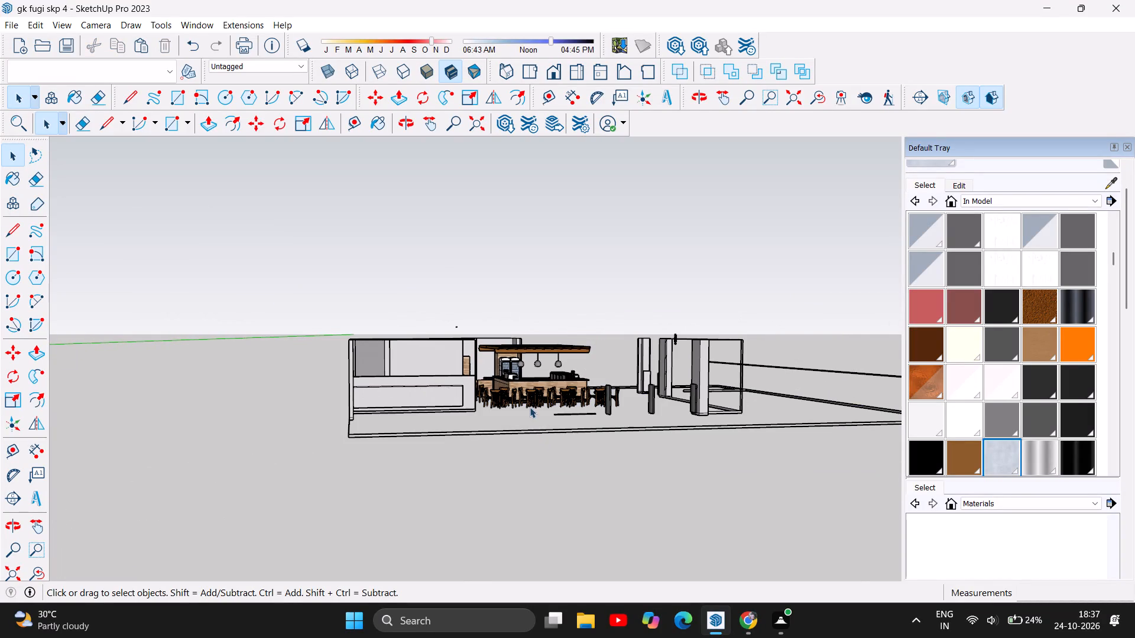
Delete the dining table and chair sets in front of and beside the wooden café counter's near end.
click(522, 390)
key(Delete)
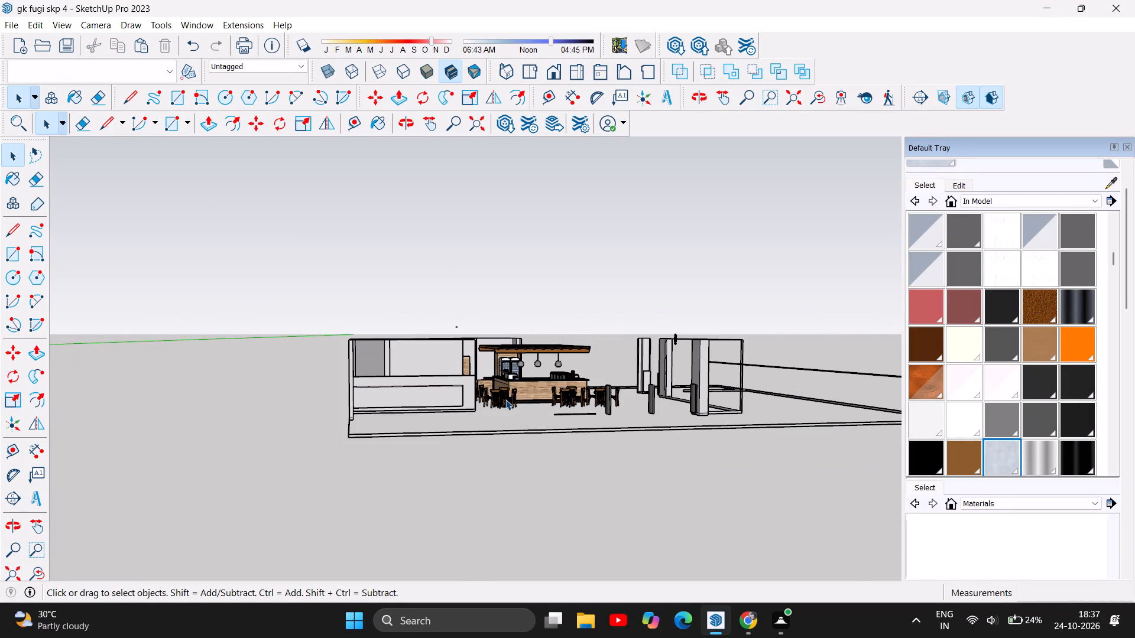
click(505, 399)
key(Delete)
click(481, 395)
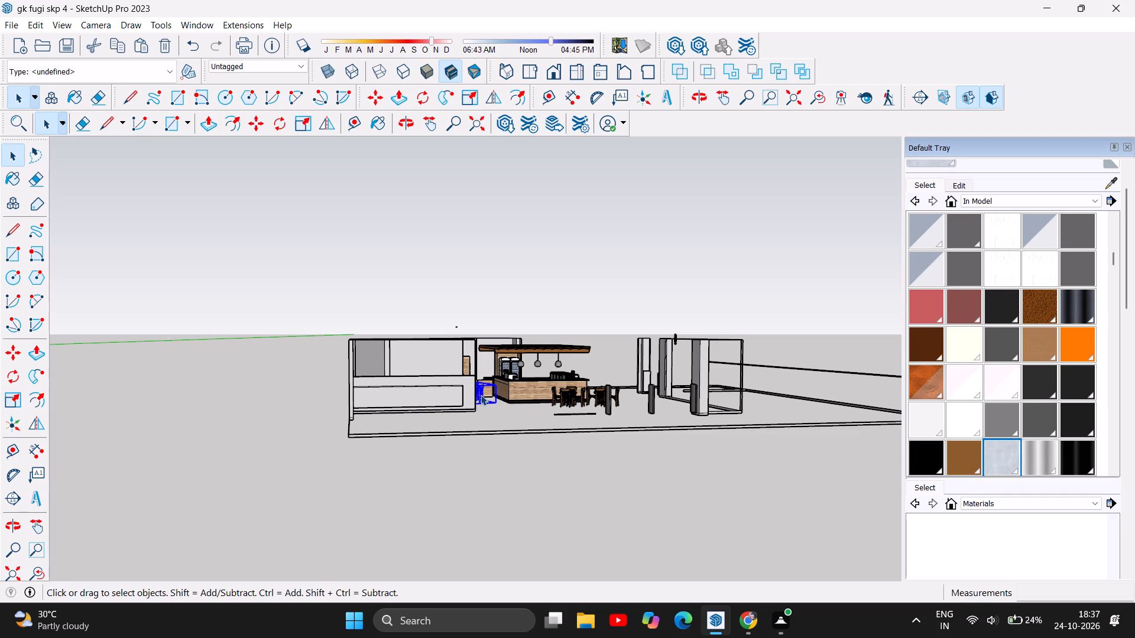
key(Delete)
Delete the faces of the low front wall beside the counter, including the brown panel behind them.
click(462, 395)
key(Delete)
click(423, 367)
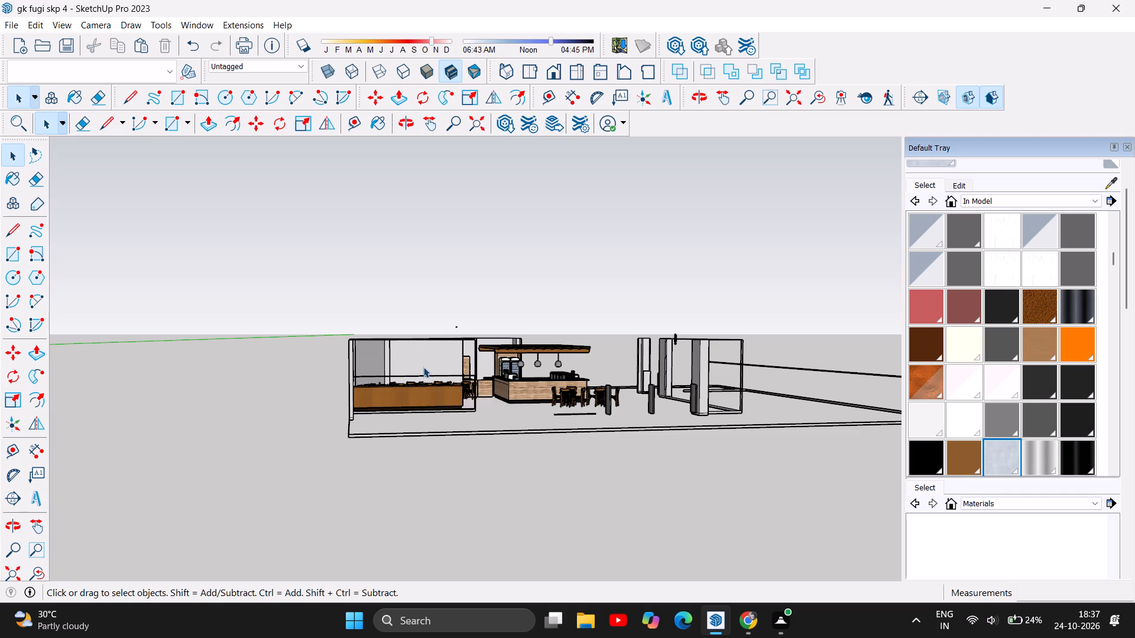
key(Delete)
click(437, 362)
key(Delete)
click(425, 389)
key(Delete)
Delete the tables and chairs behind the removed low wall, from the middle of the seating area toward the counter.
click(432, 391)
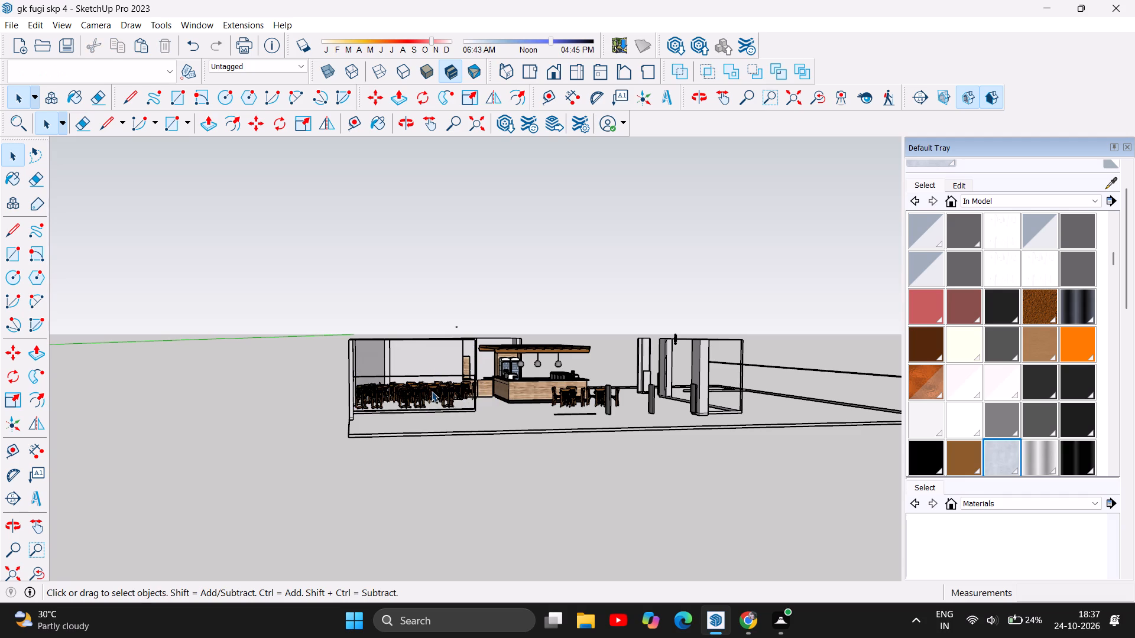
key(Delete)
click(416, 399)
key(Delete)
click(404, 392)
key(Delete)
click(428, 395)
key(Delete)
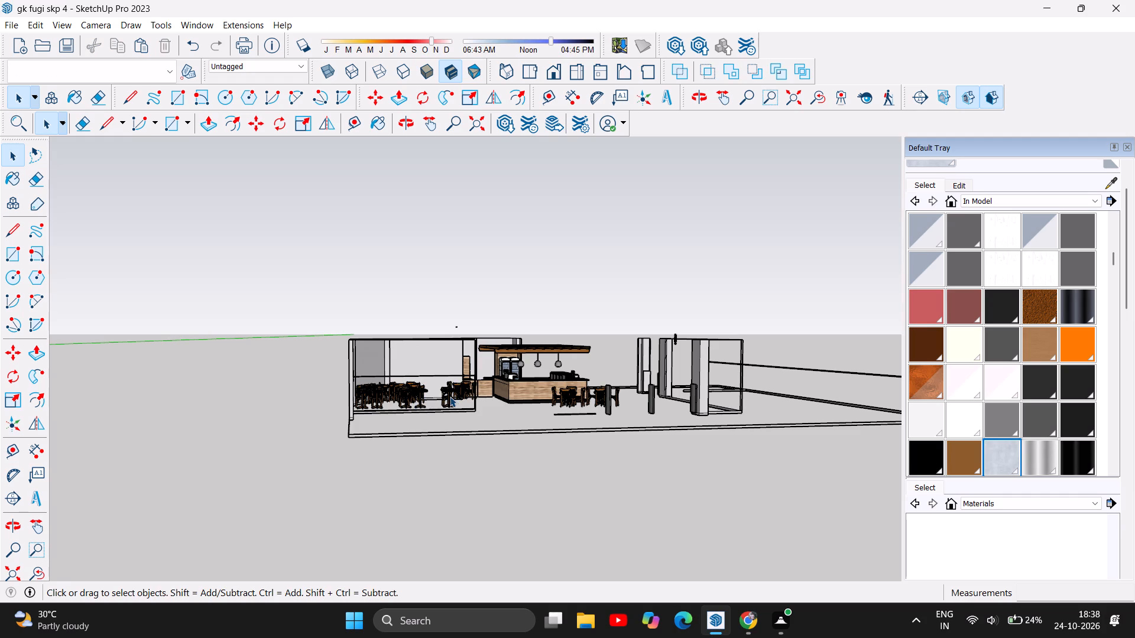
click(450, 395)
key(Delete)
click(462, 395)
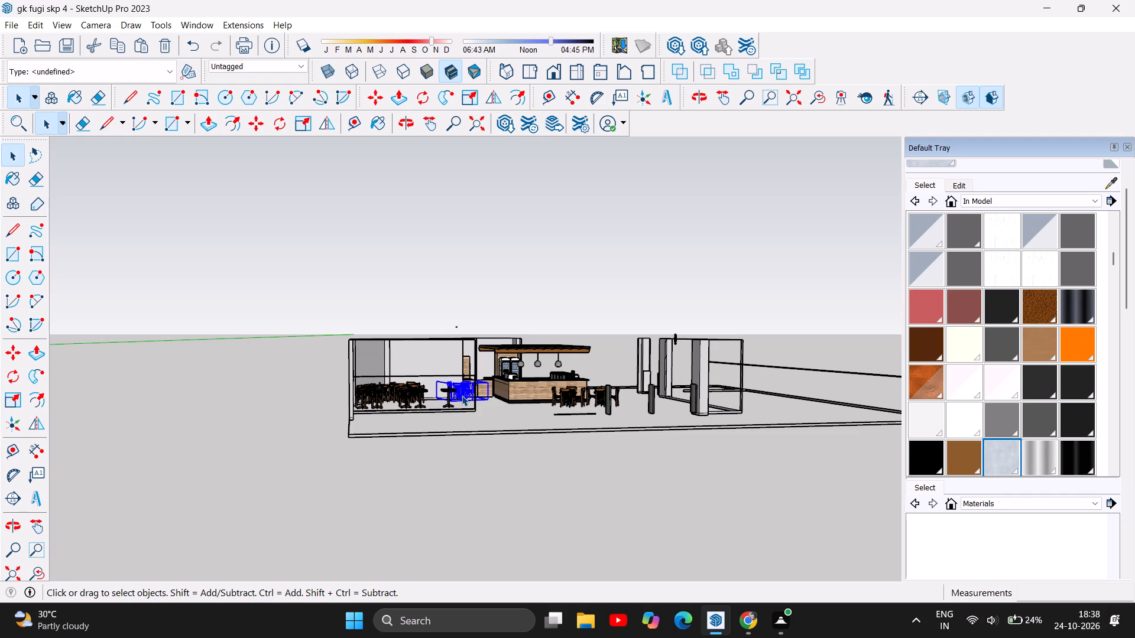
key(Delete)
Delete more chairs from the remaining seating near the single-storey building's end wall.
click(401, 396)
key(Delete)
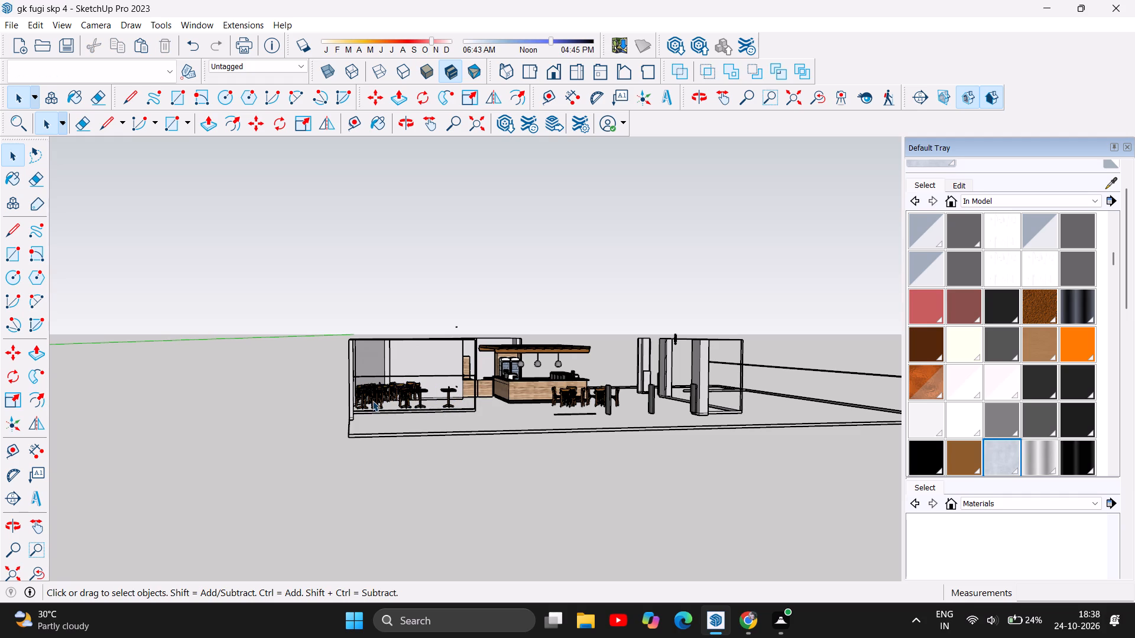
click(372, 398)
key(Delete)
click(372, 396)
key(Delete)
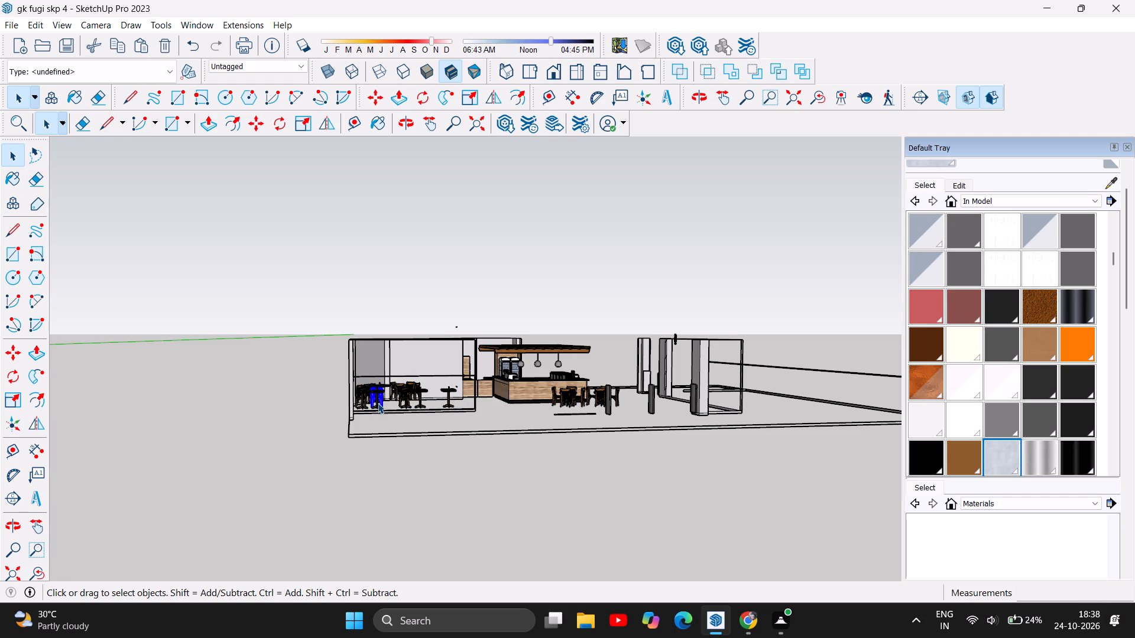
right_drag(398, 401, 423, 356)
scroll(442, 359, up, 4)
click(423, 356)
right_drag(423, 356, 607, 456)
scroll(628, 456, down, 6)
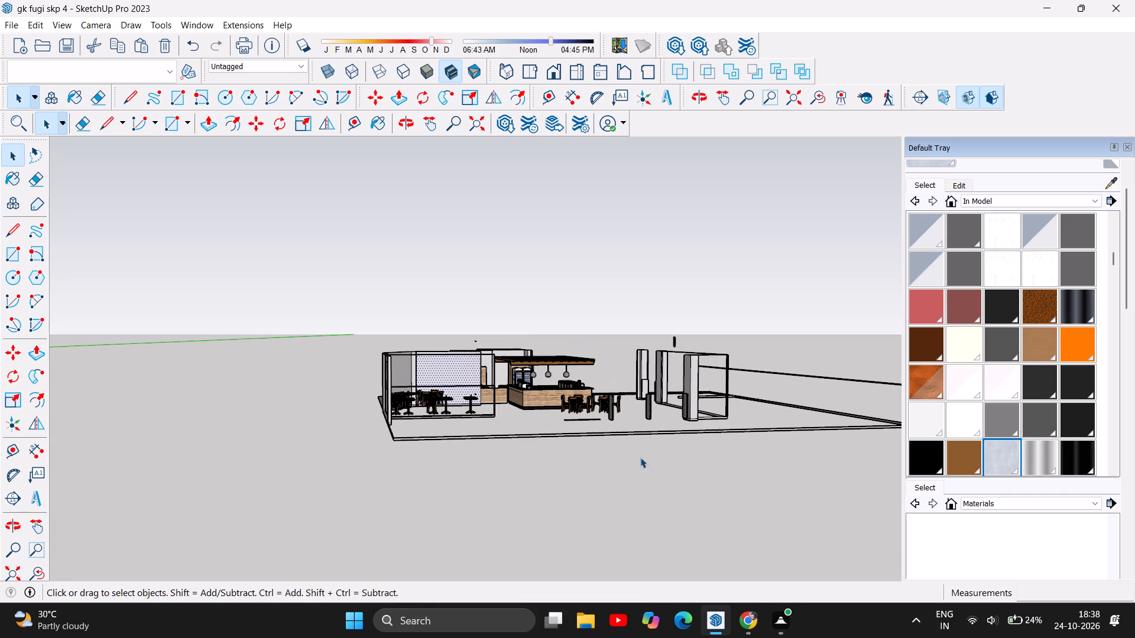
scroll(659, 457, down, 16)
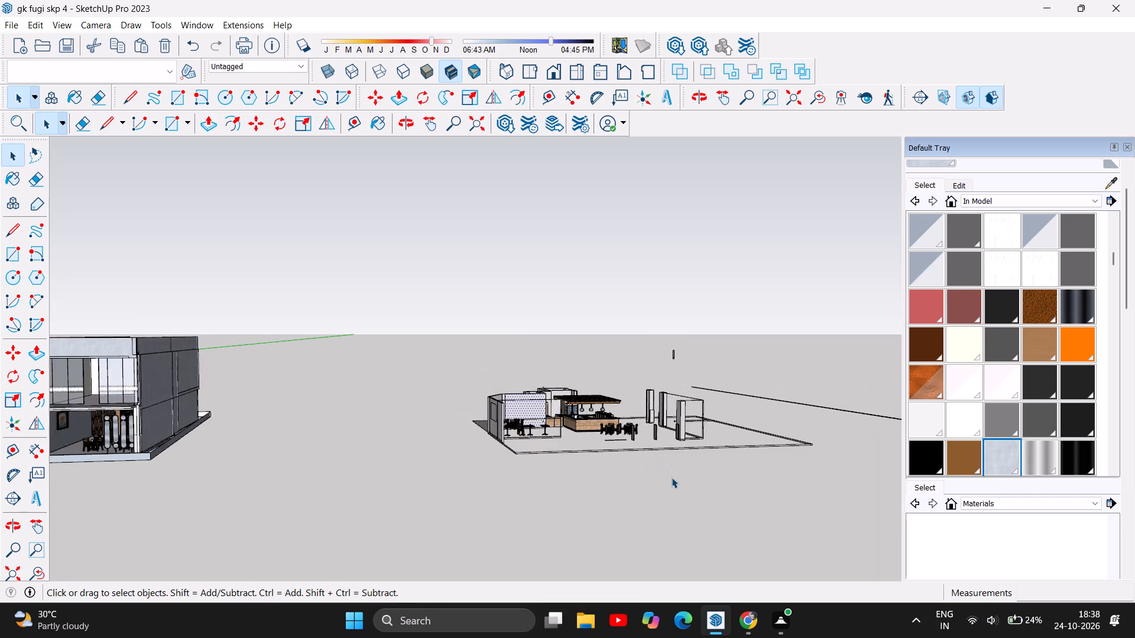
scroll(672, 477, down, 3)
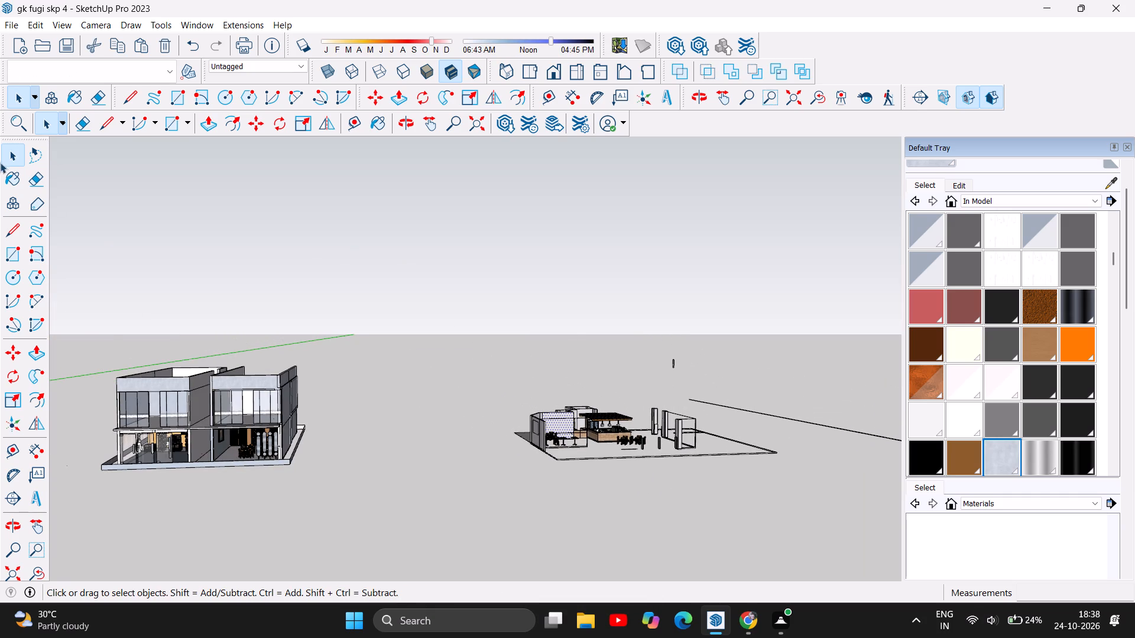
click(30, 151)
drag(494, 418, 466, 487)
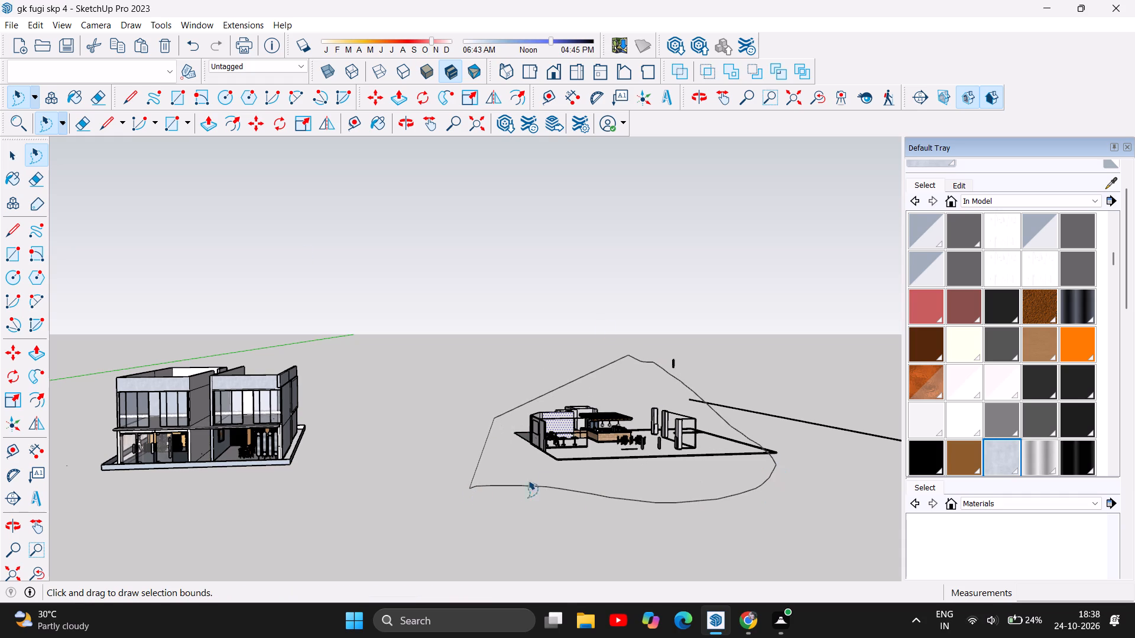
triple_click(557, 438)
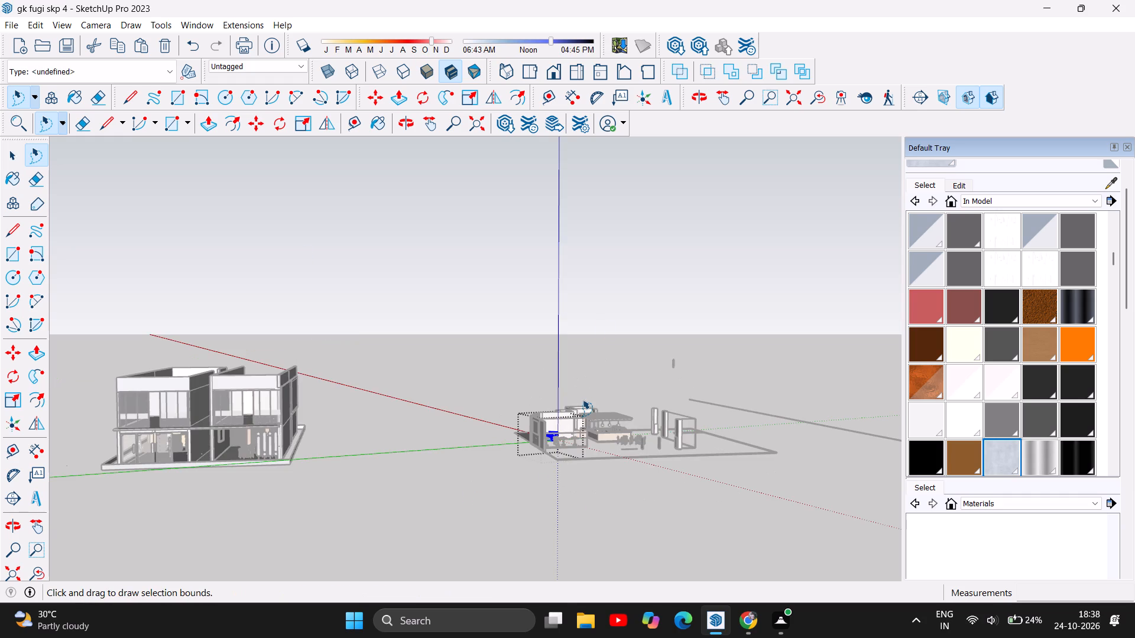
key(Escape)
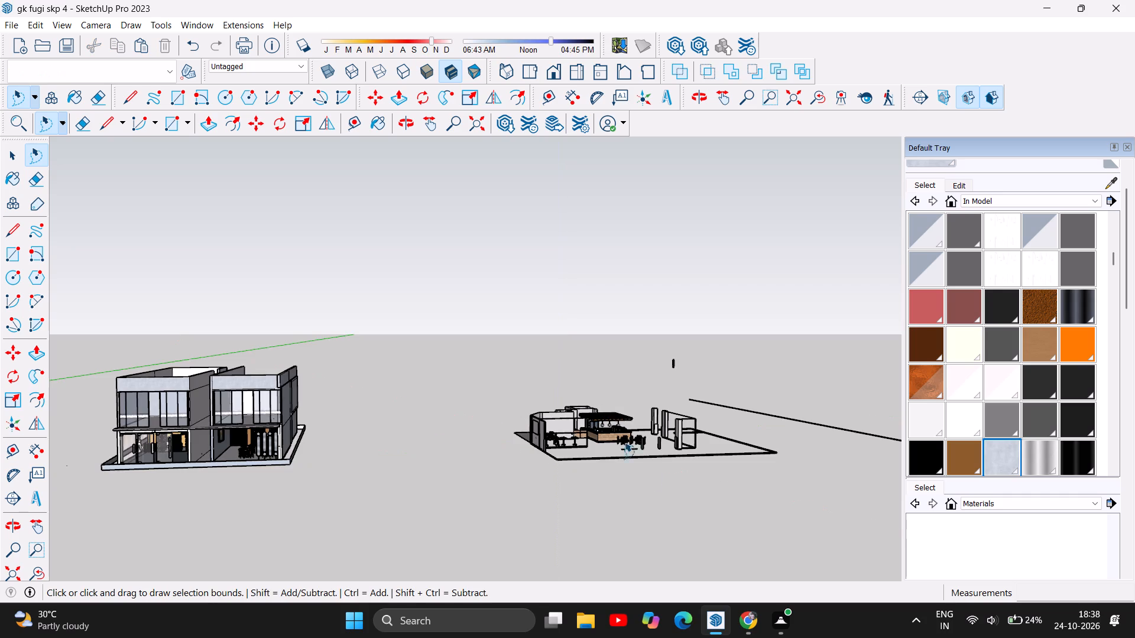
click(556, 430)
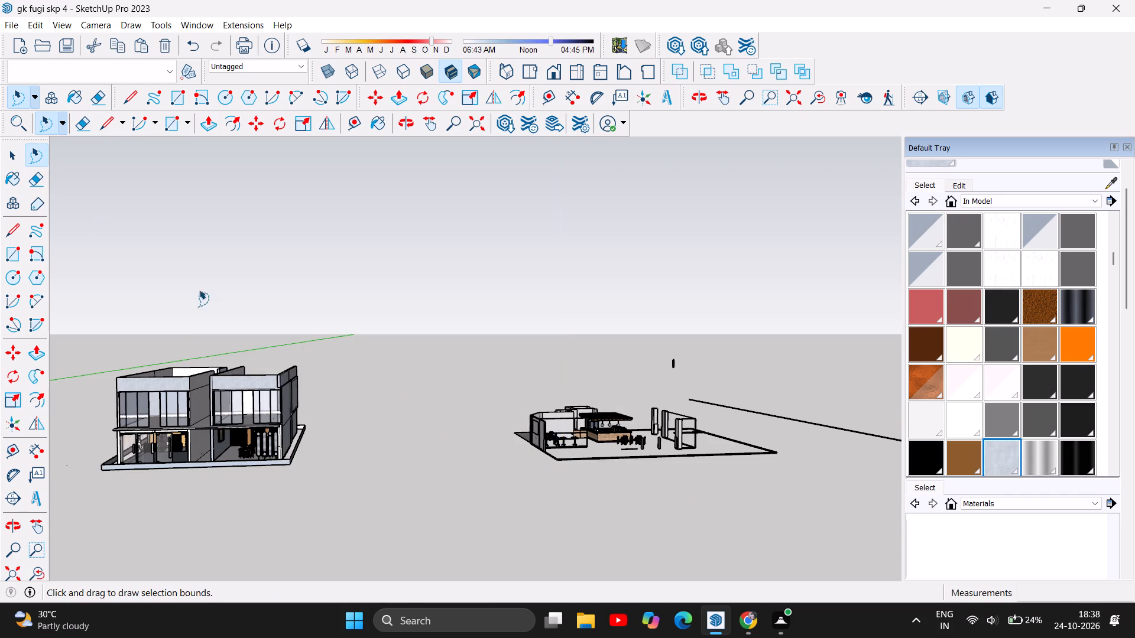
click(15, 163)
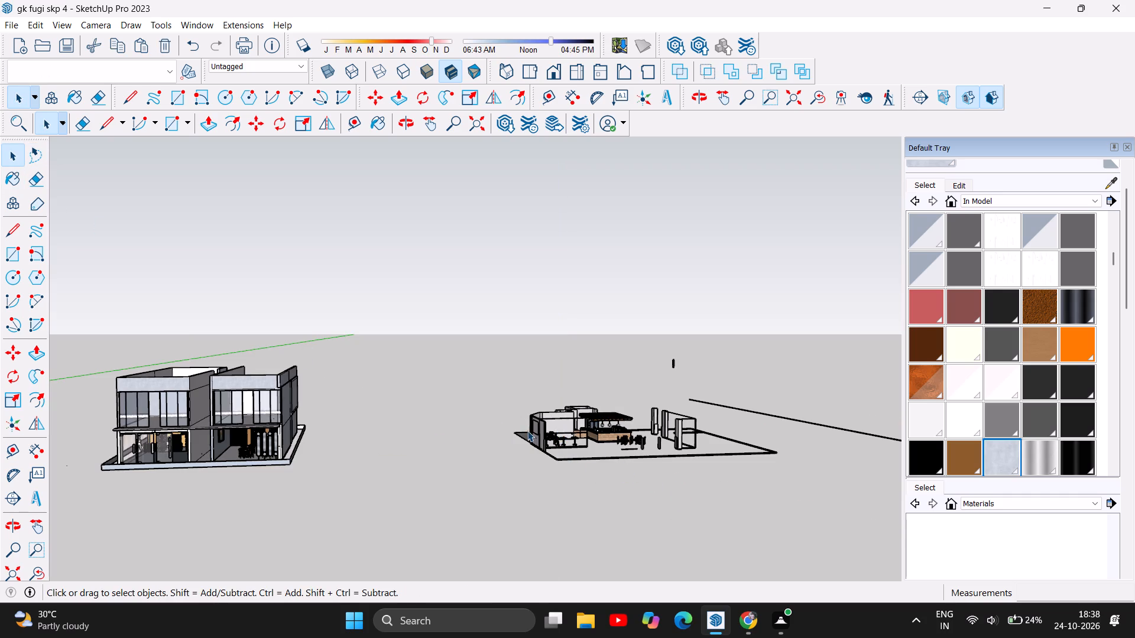
Delete the café counter's wooden front panel, its countertop edge and the slatted canopy above it.
click(535, 427)
scroll(653, 422, up, 5)
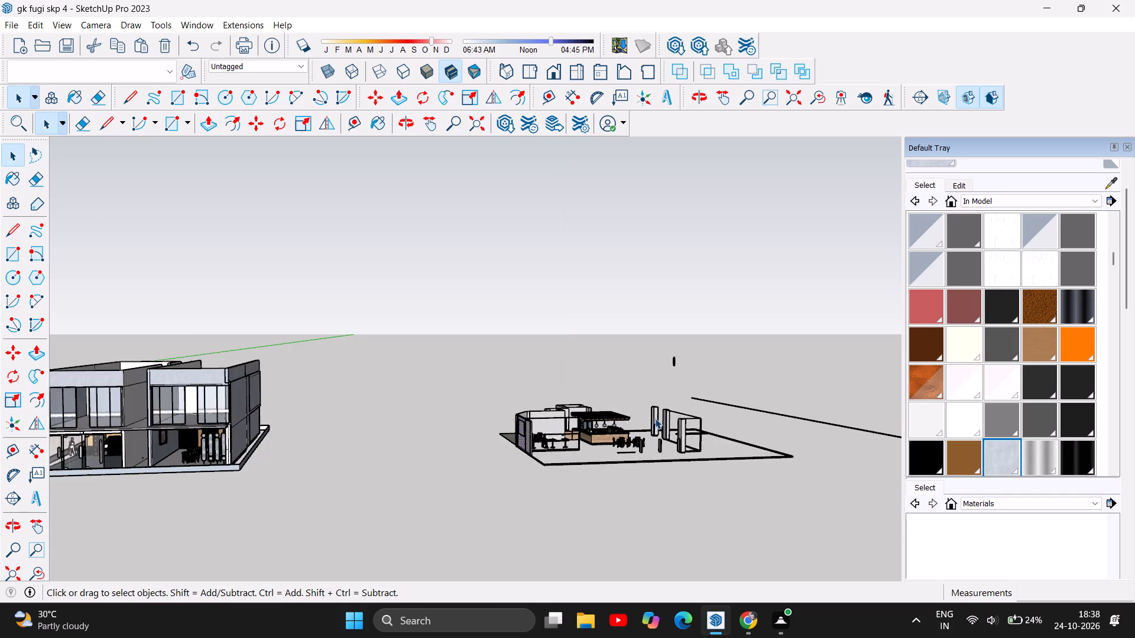
scroll(659, 476, up, 7)
double_click(514, 424)
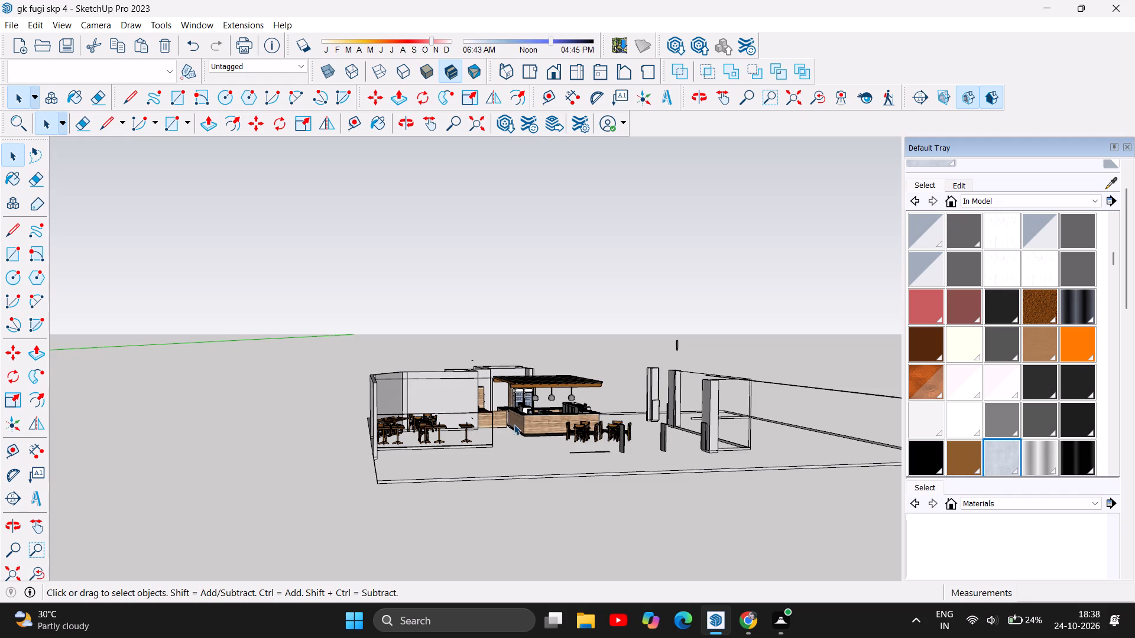
key(Delete)
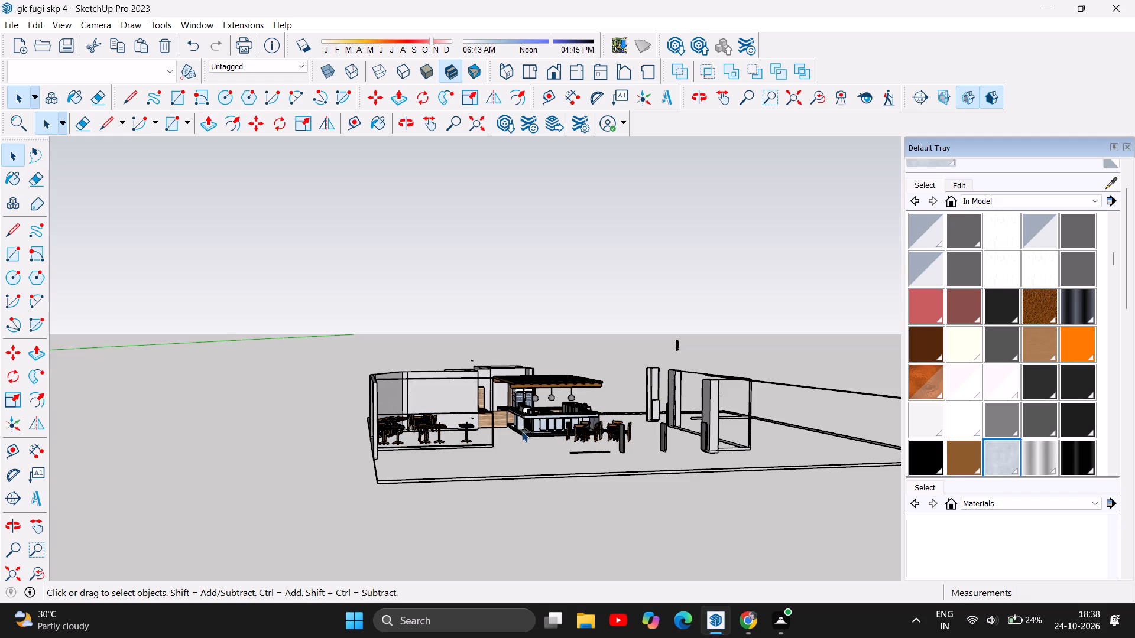
click(552, 414)
key(Delete)
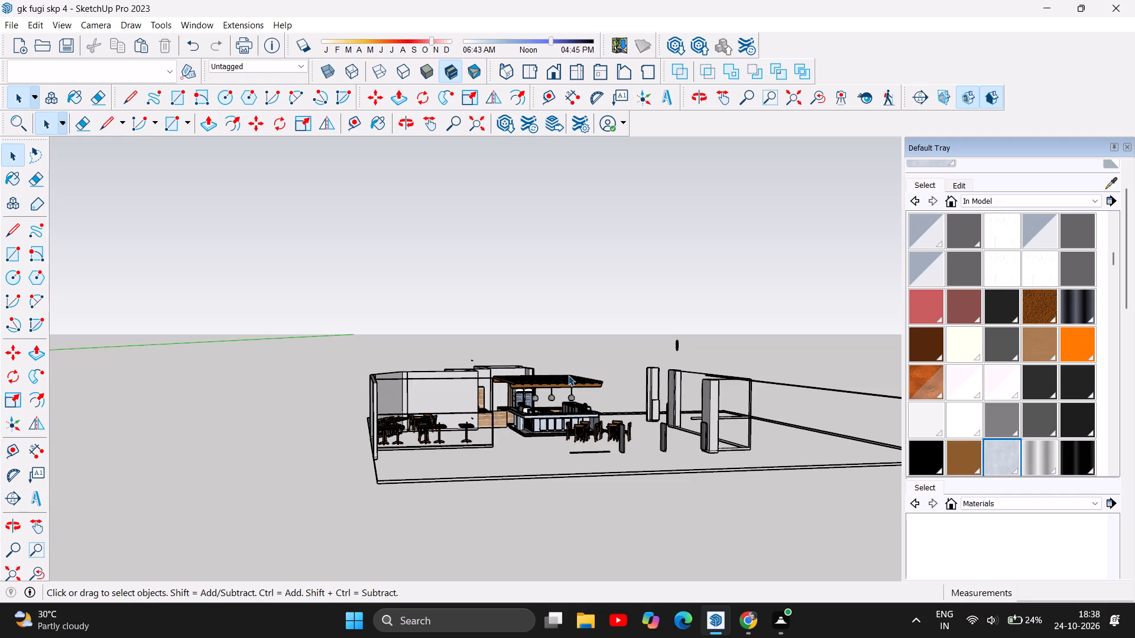
click(553, 379)
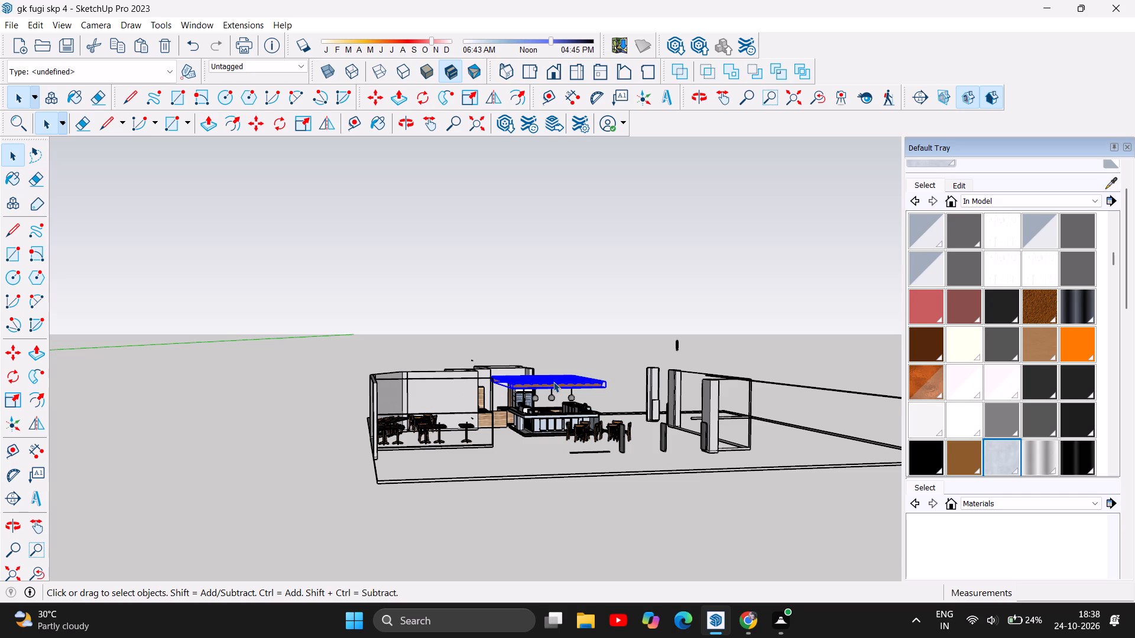
key(Delete)
Delete the panels and fittings standing behind the café counter, beneath the removed canopy, piece by piece.
click(508, 392)
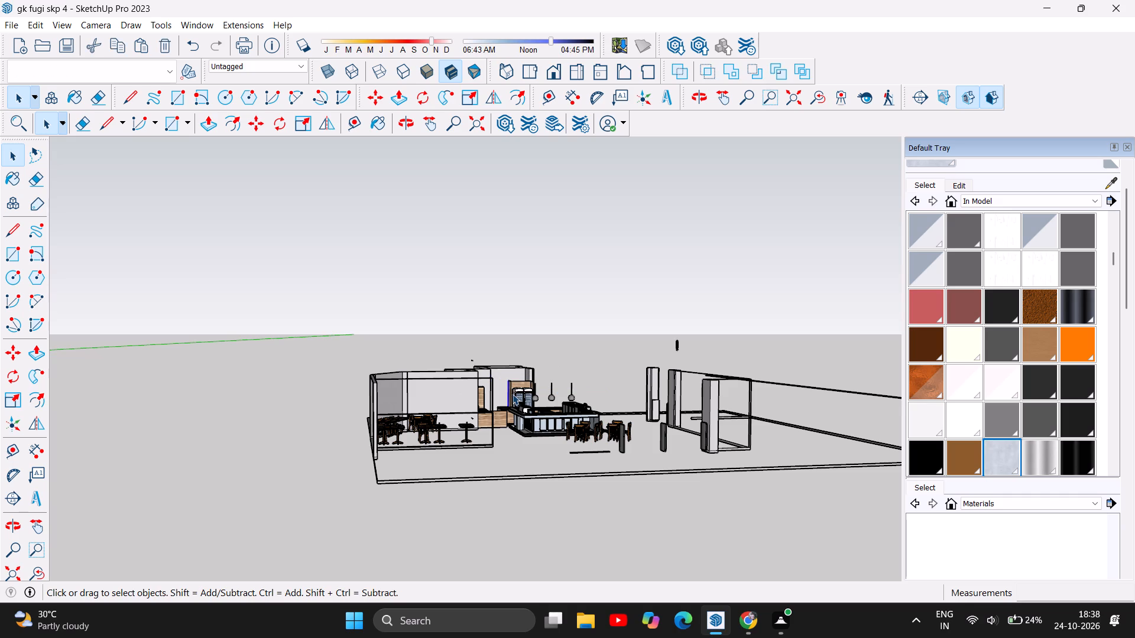
key(Delete)
click(518, 390)
key(Delete)
click(526, 398)
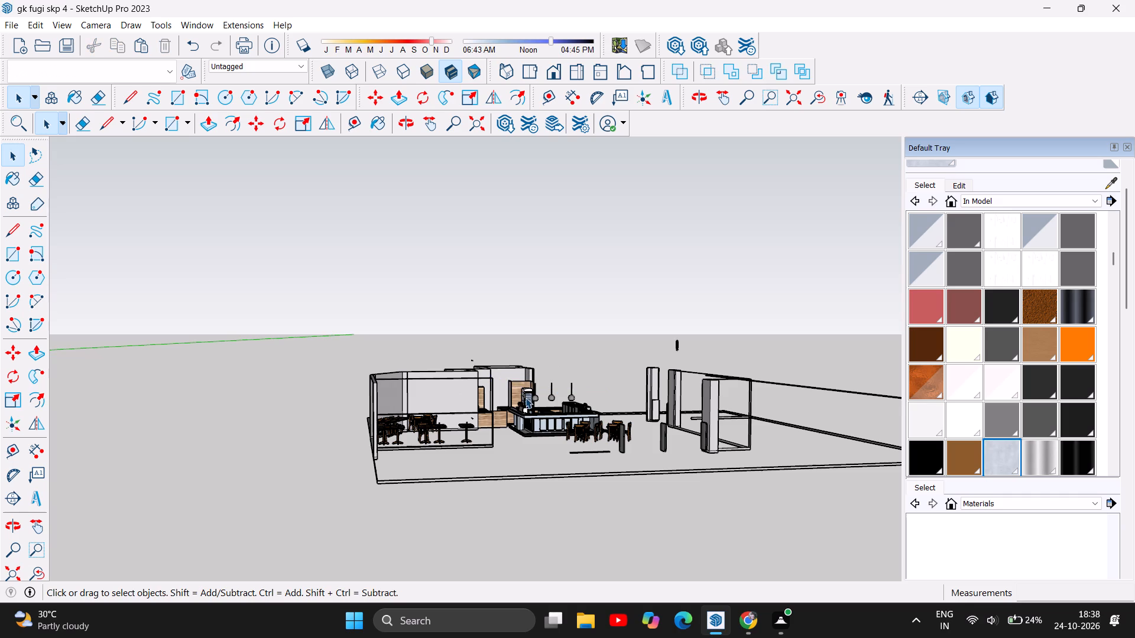
key(Delete)
click(520, 394)
key(Delete)
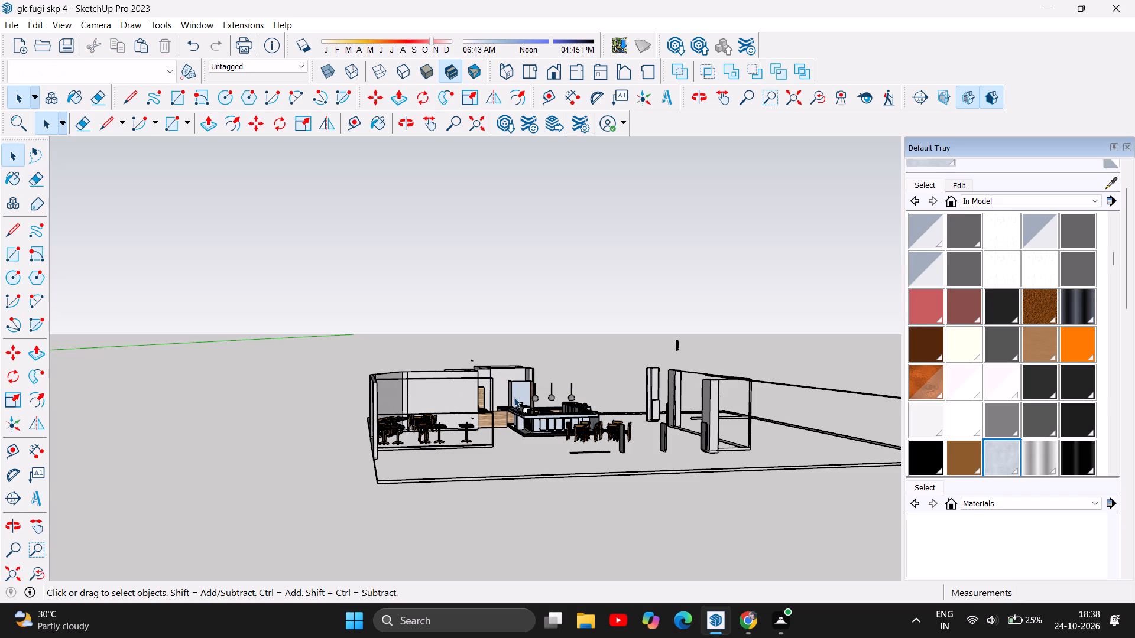
click(511, 396)
key(Delete)
Delete the single-storey building's remaining walls, columns, counter and furniture together with the leftover vertical and top wall edges.
drag(345, 373, 476, 313)
drag(476, 313, 764, 565)
key(Delete)
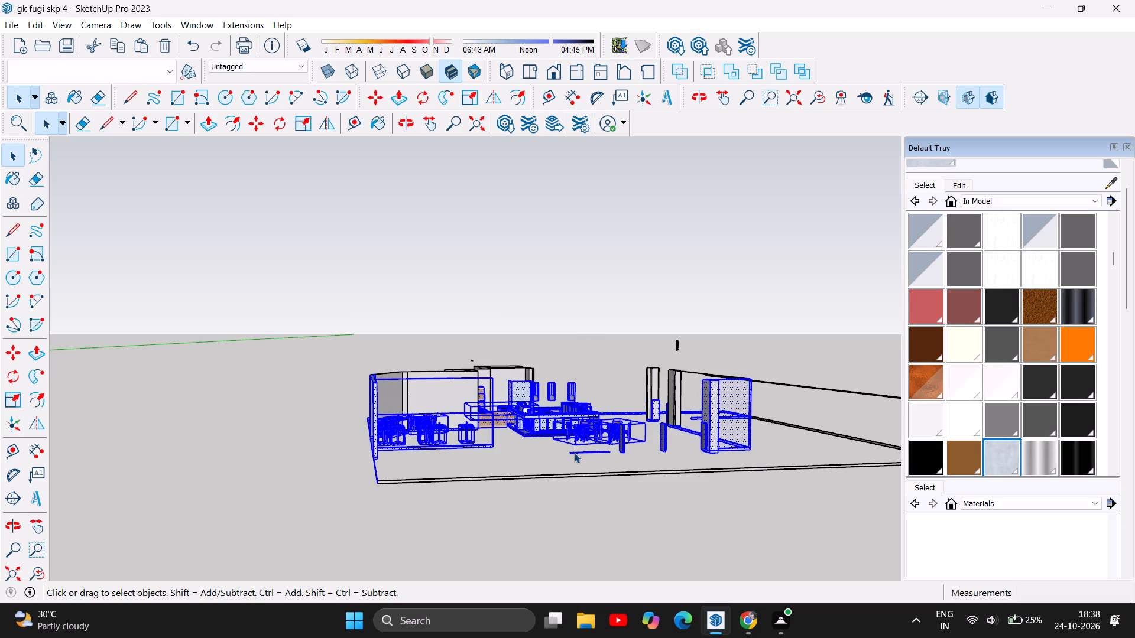
drag(312, 336, 707, 343)
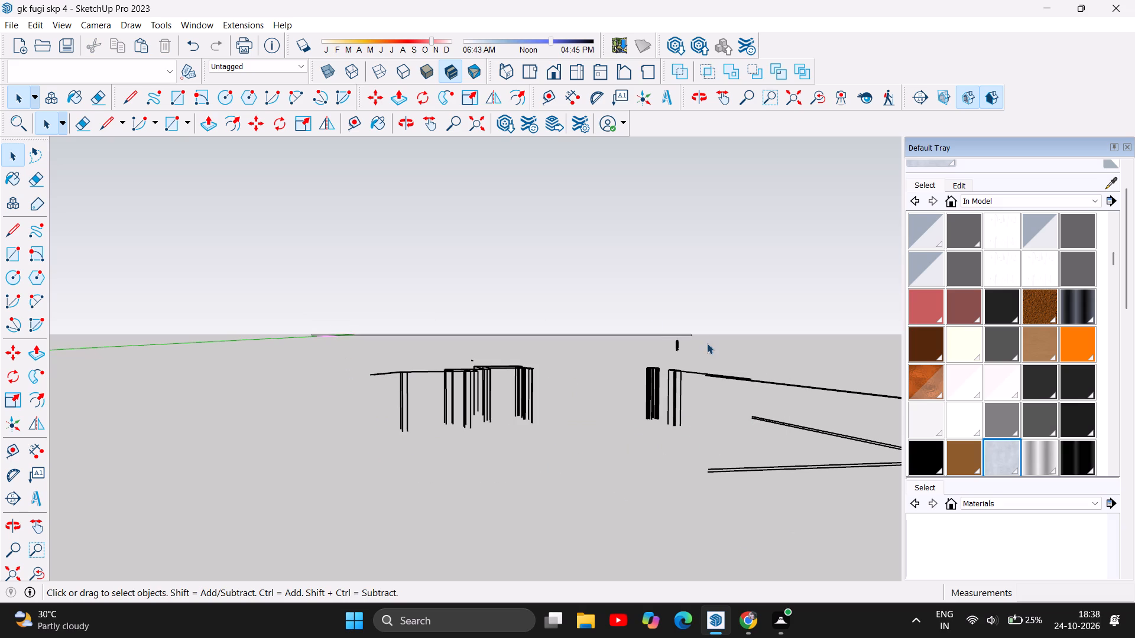
drag(707, 343, 906, 545)
key(Delete)
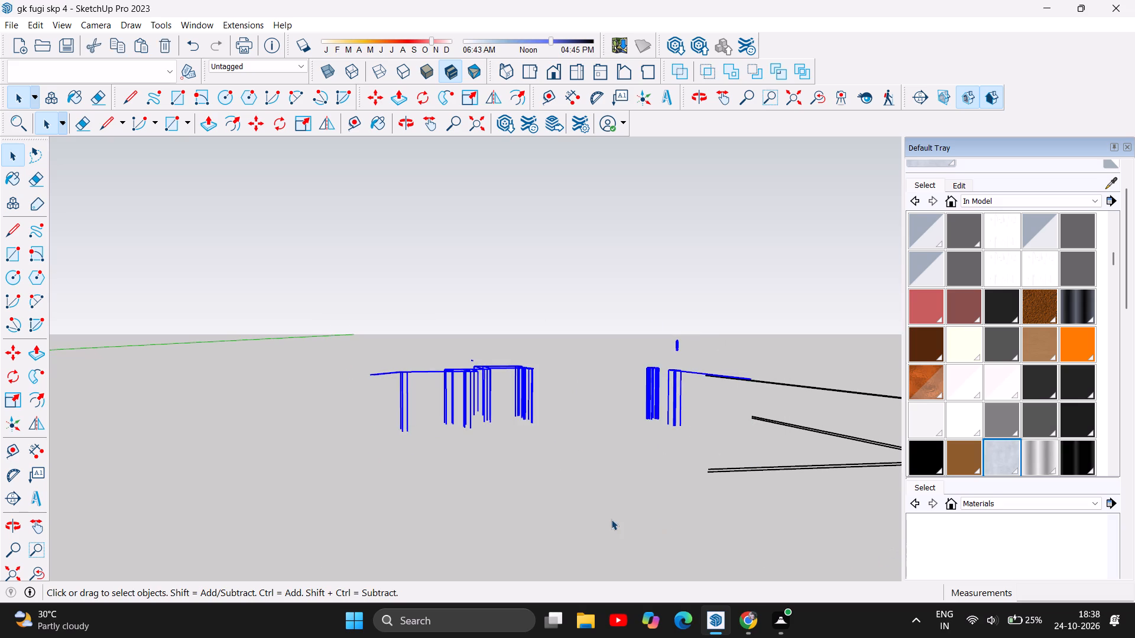
Delete the leftover ground slab outline of the single-storey building and the long stray line beyond it.
scroll(468, 468, down, 5)
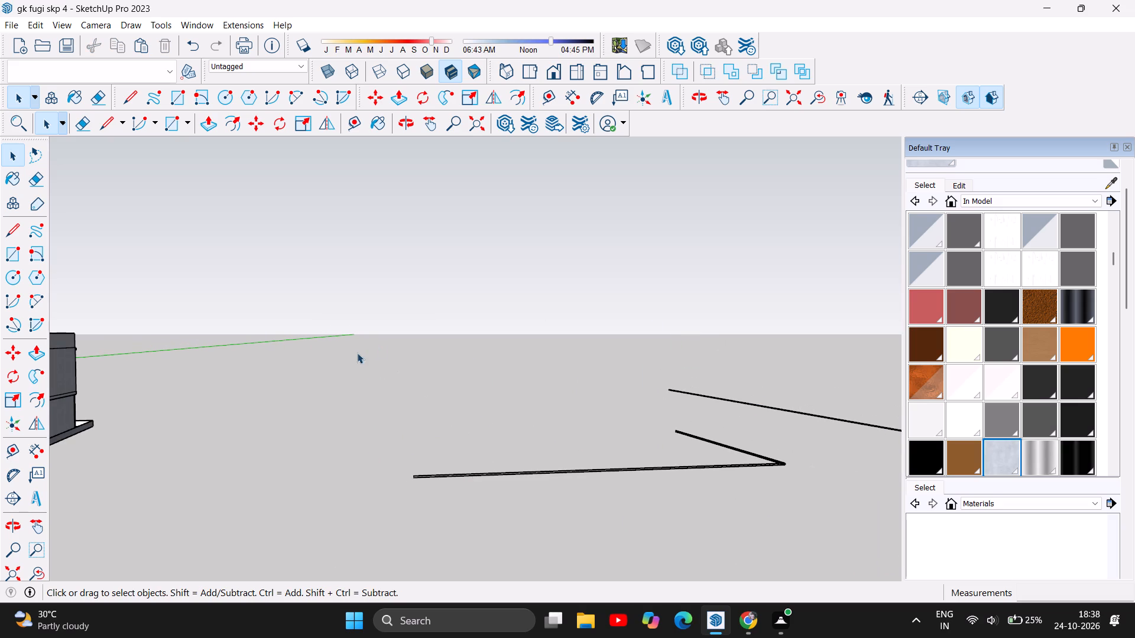
scroll(419, 359, down, 5)
drag(366, 339, 865, 562)
key(Delete)
scroll(528, 404, down, 5)
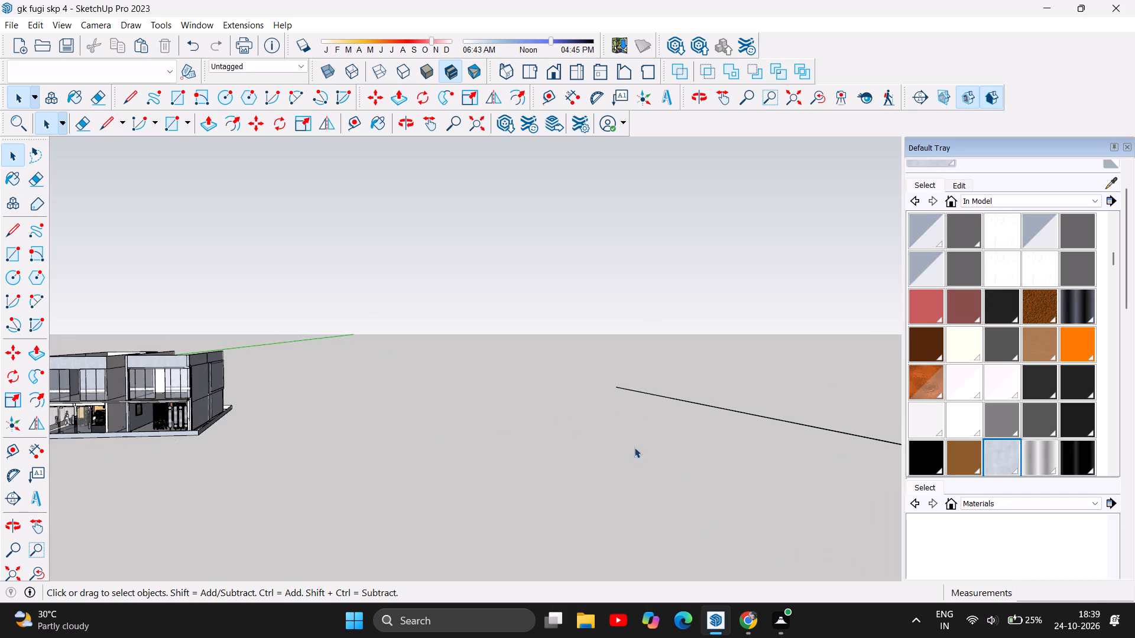
click(784, 421)
key(Delete)
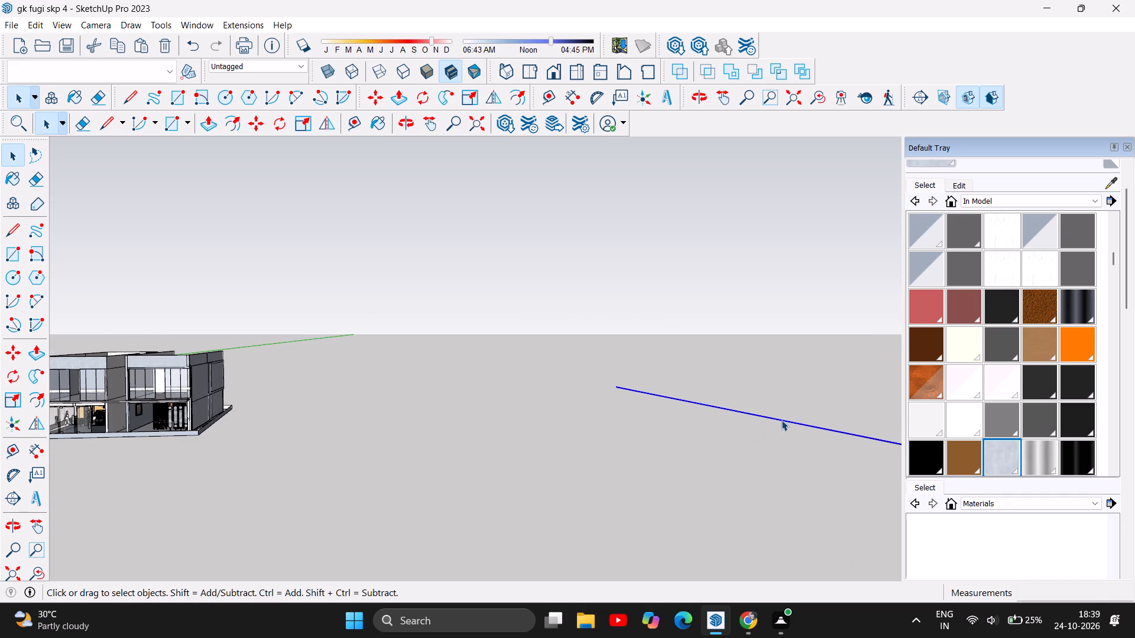
click(781, 420)
key(Delete)
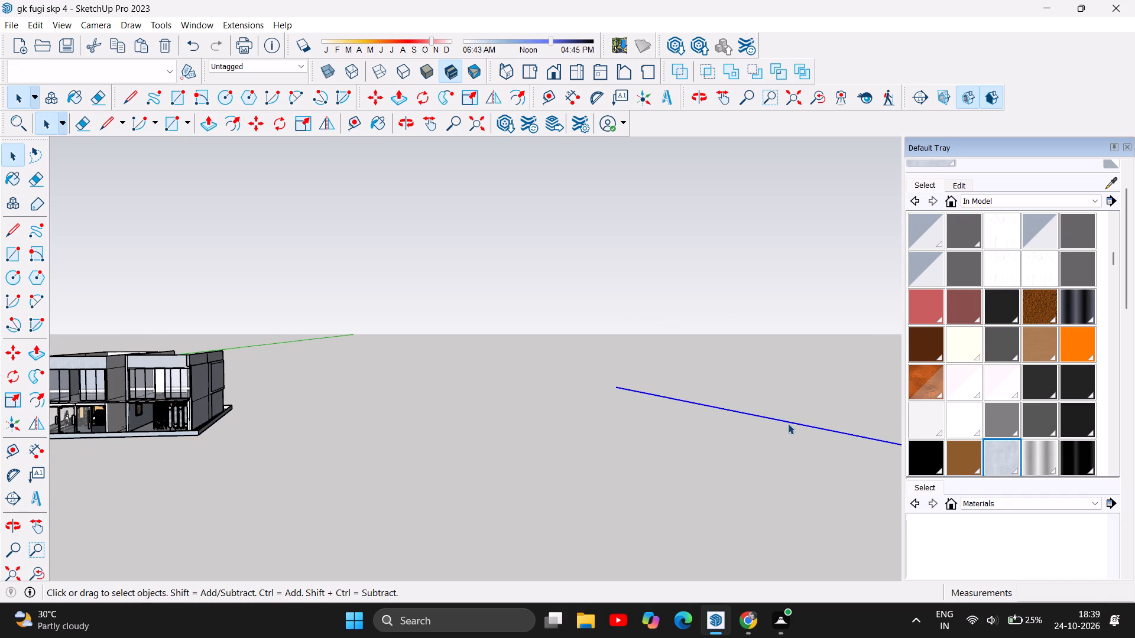
Examine the two-storey building's front facade and the cleared ground around it.
scroll(799, 441, down, 1)
scroll(504, 406, down, 5)
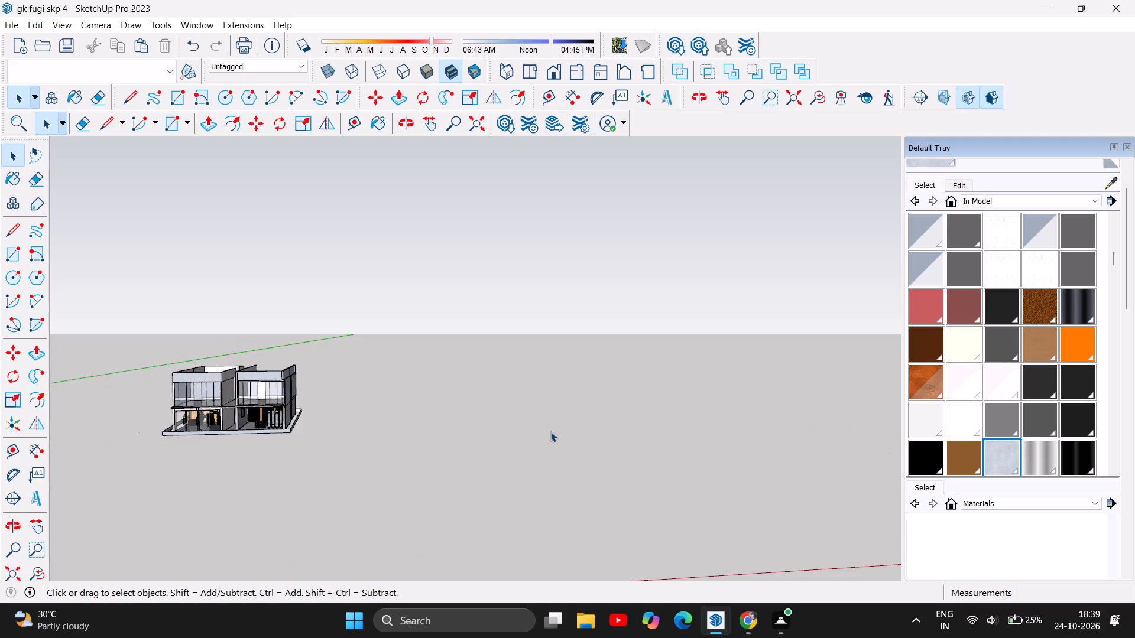
scroll(562, 445, down, 7)
scroll(335, 471, up, 2)
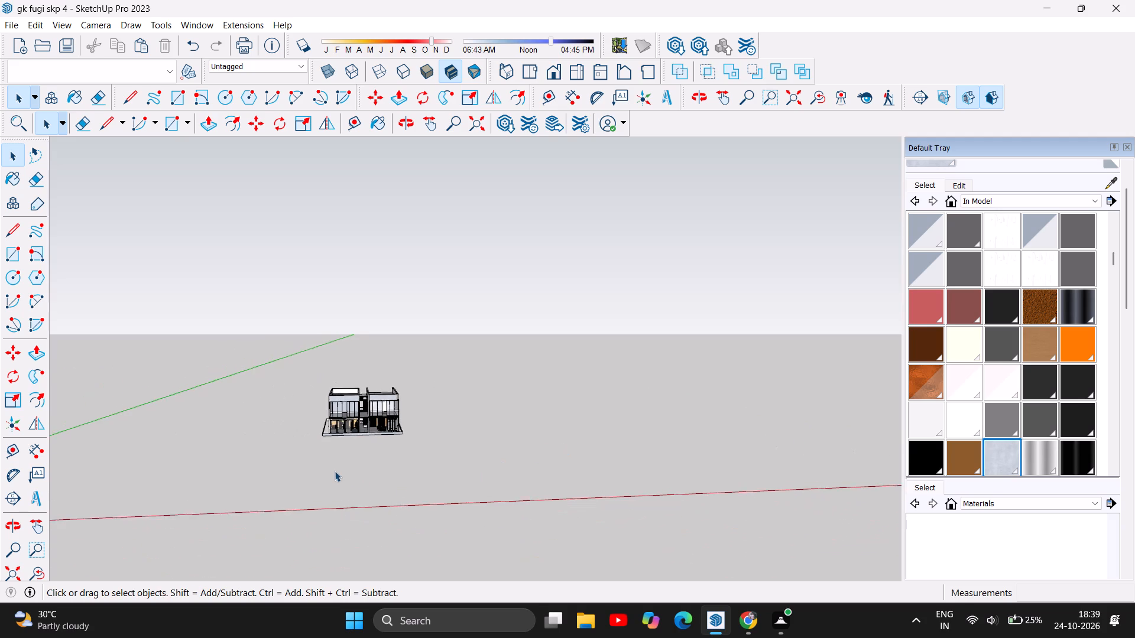
scroll(335, 471, up, 11)
scroll(387, 427, up, 13)
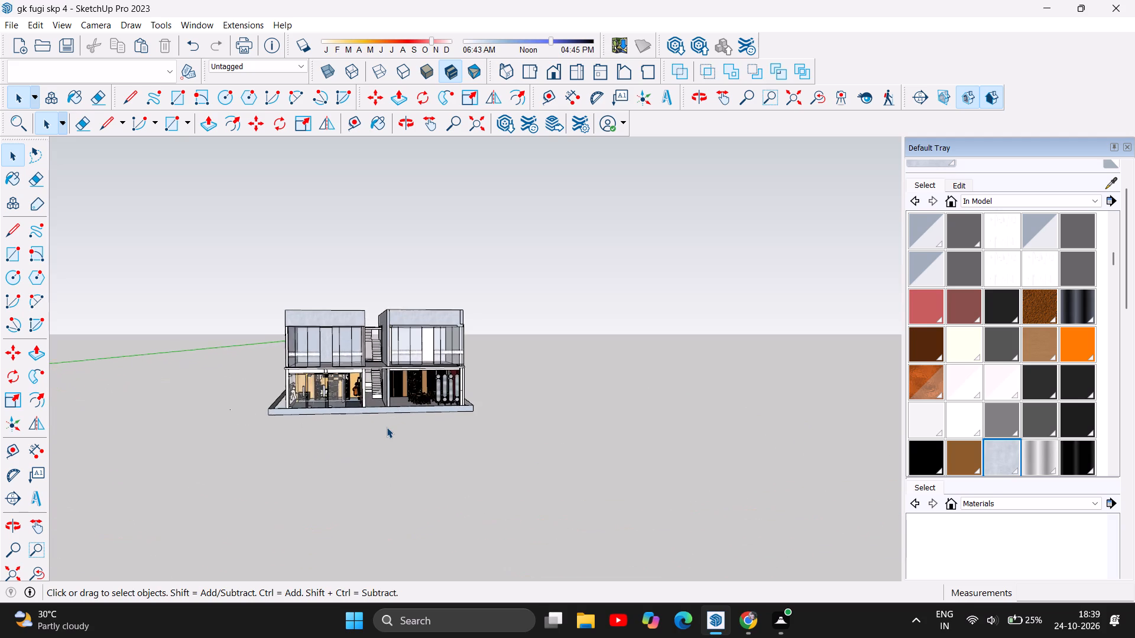
scroll(390, 416, up, 9)
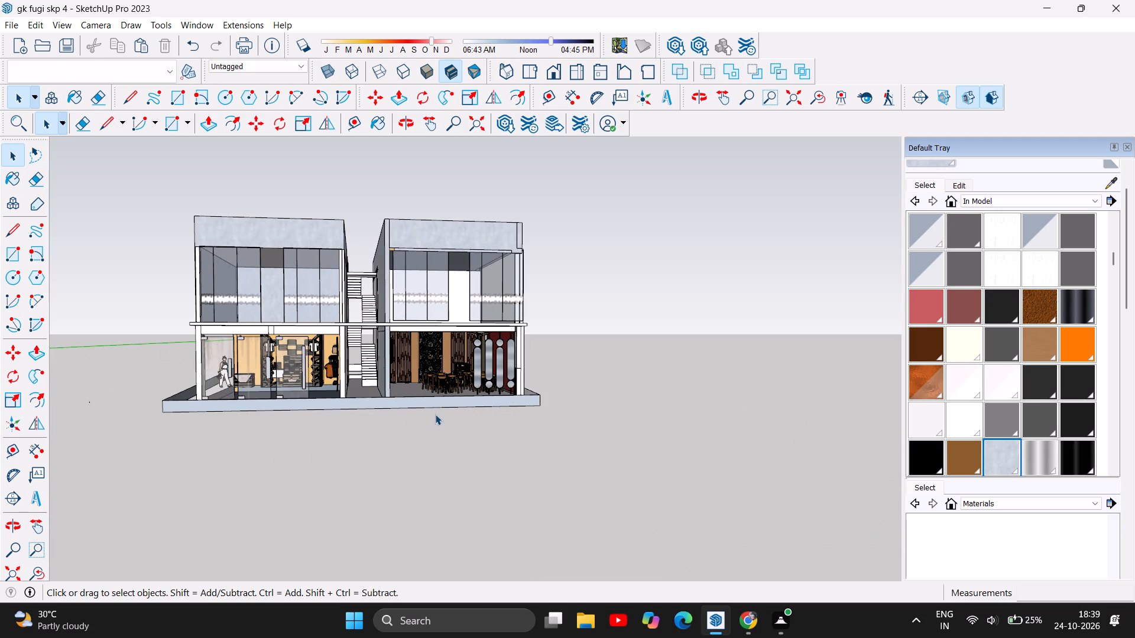
scroll(488, 200, up, 3)
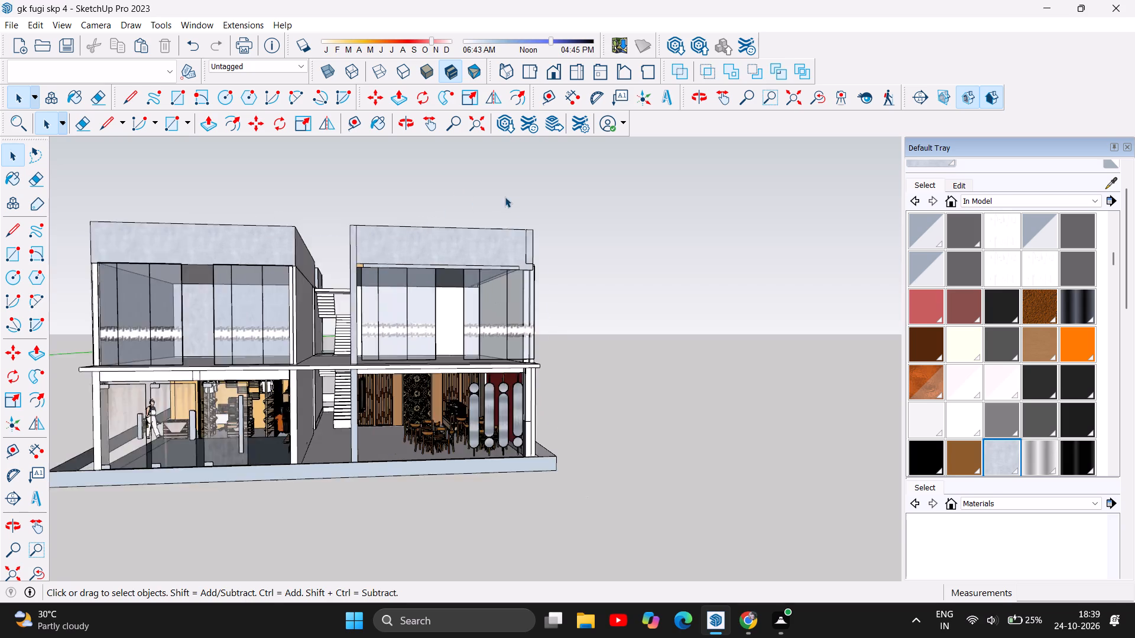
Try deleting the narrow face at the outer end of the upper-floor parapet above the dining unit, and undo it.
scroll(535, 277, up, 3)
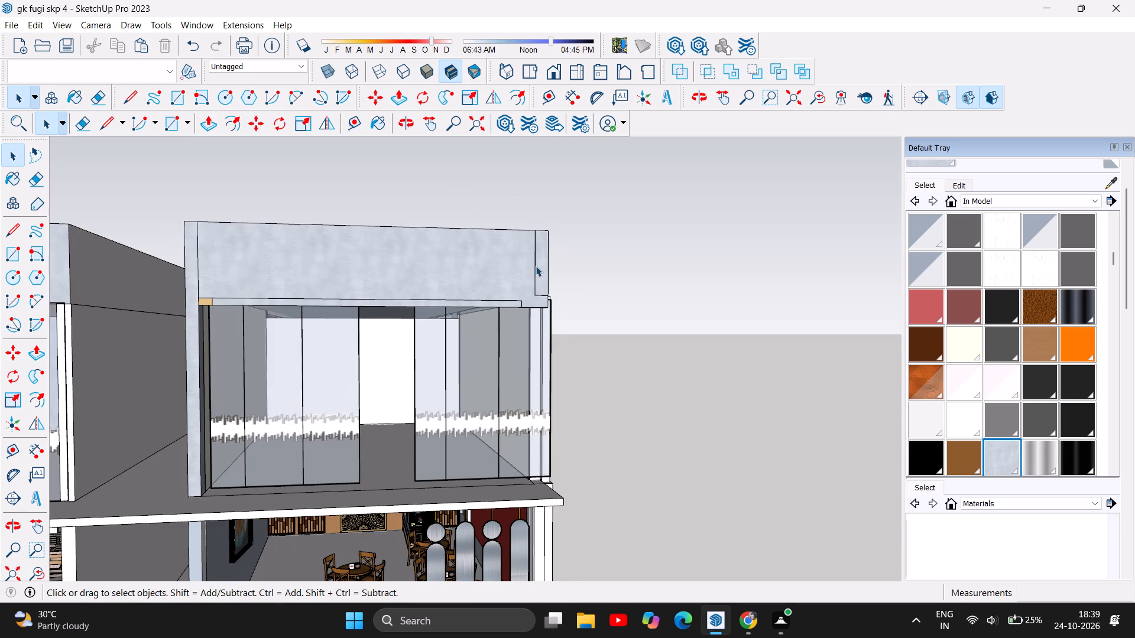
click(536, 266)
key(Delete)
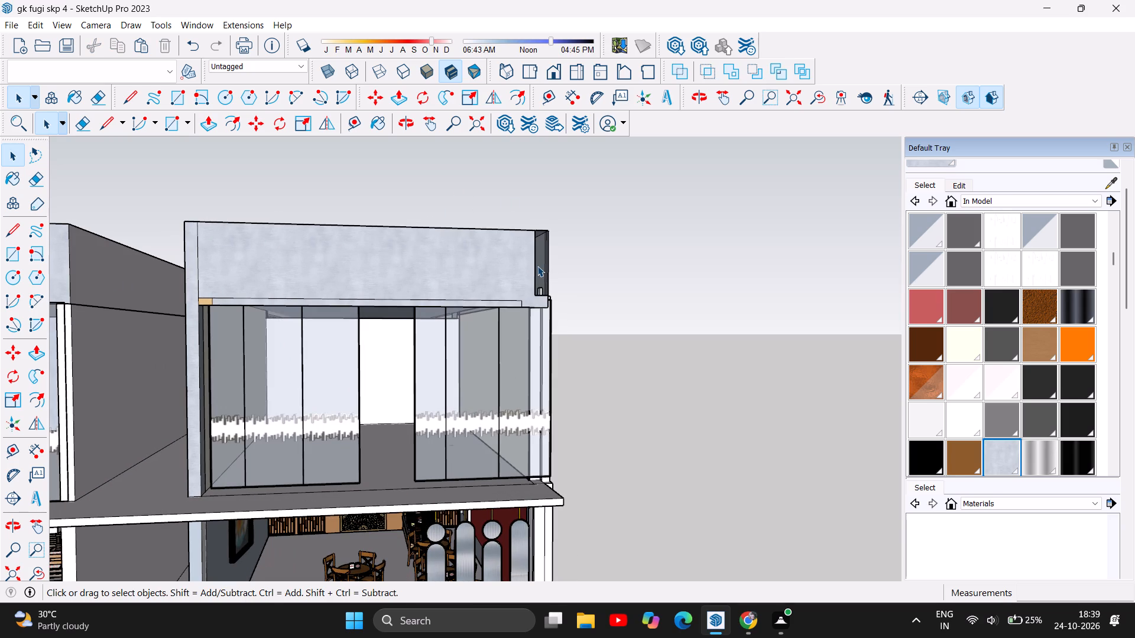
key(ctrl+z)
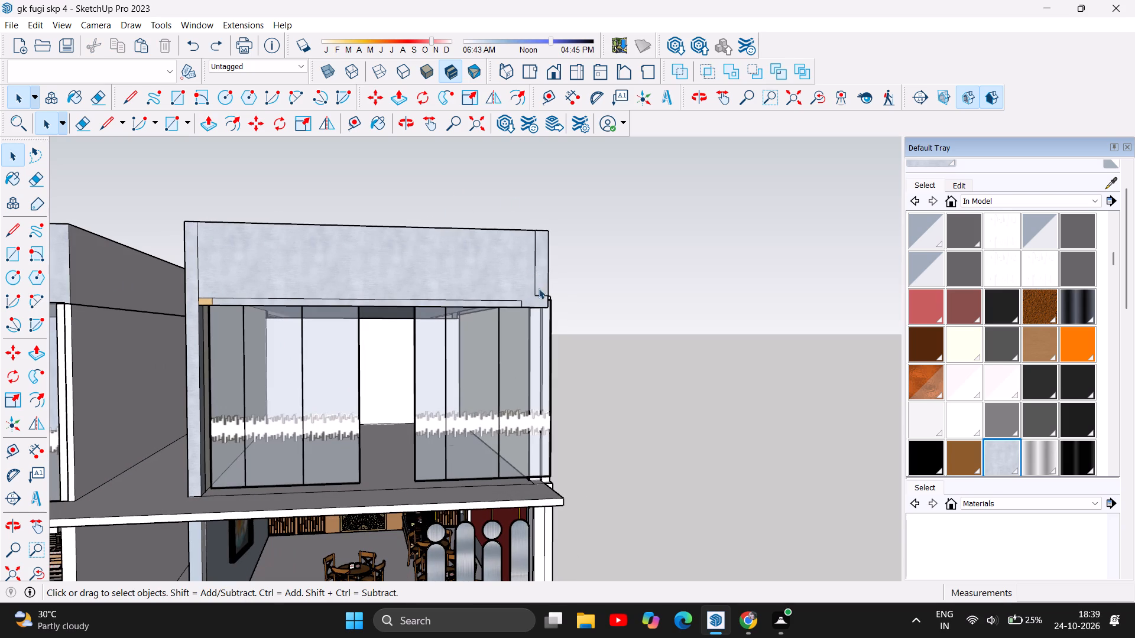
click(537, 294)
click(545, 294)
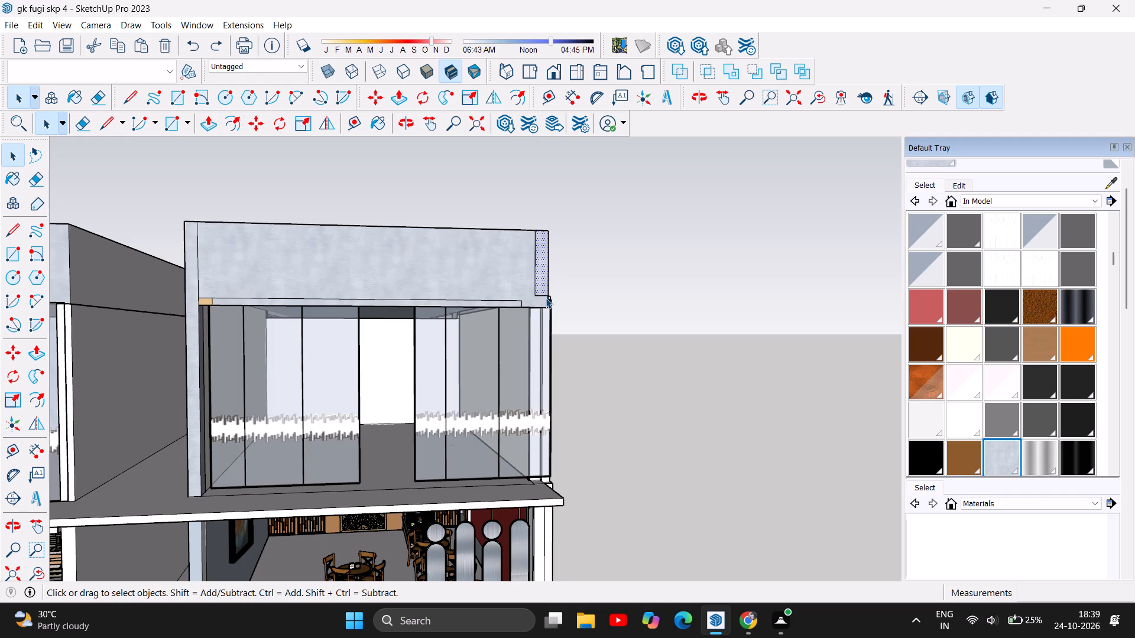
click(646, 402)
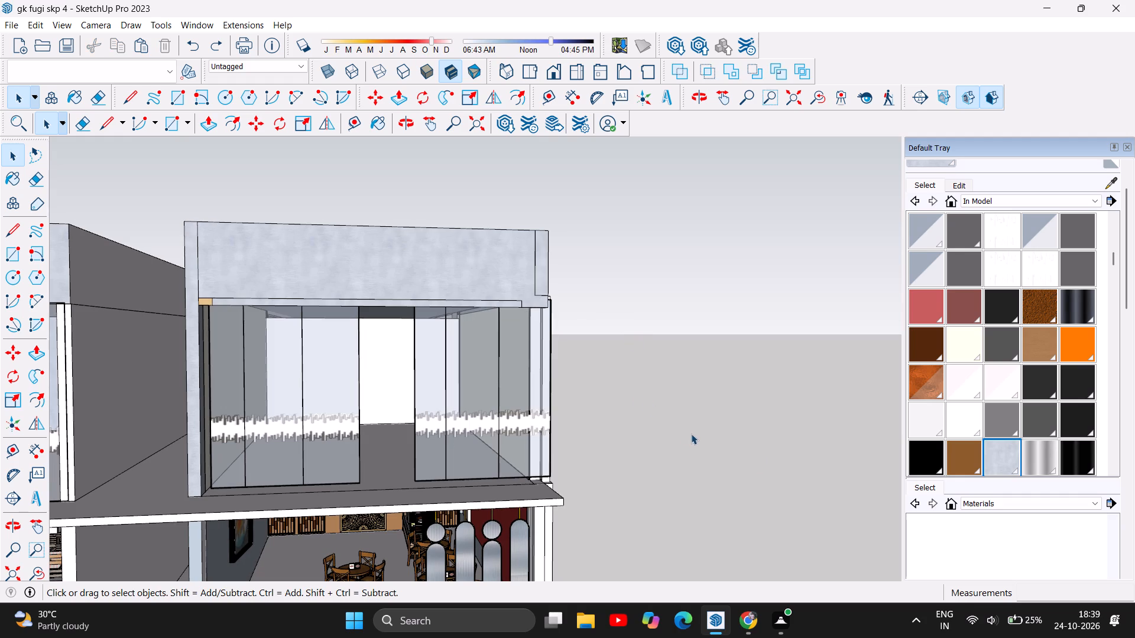
Review the two-storey building's front and side from several angles.
scroll(812, 442, down, 10)
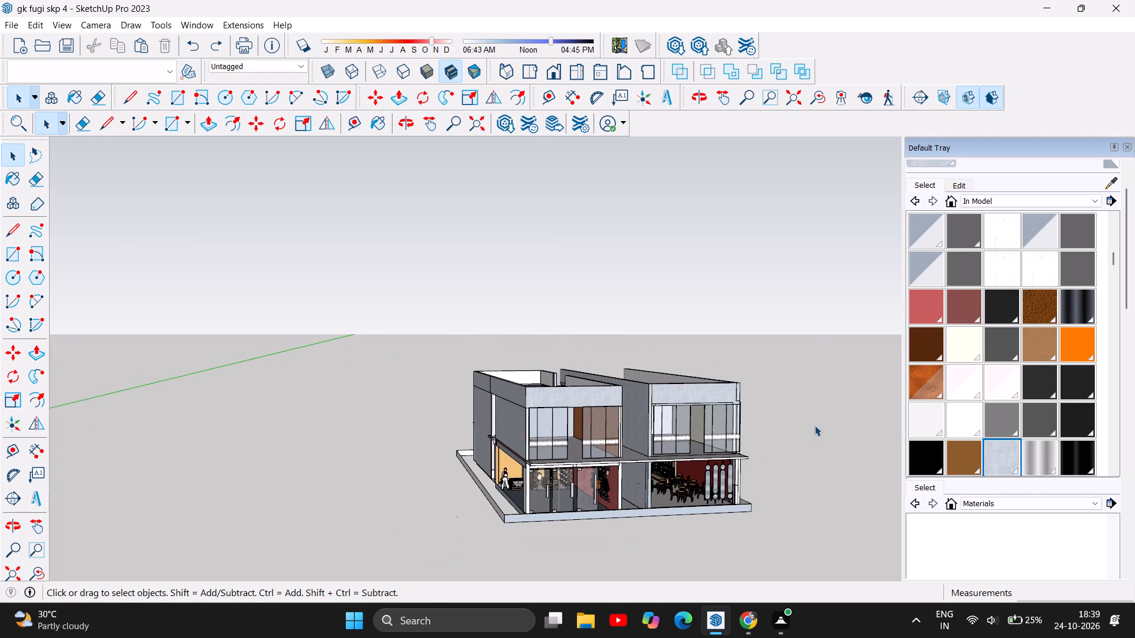
scroll(695, 552, up, 6)
scroll(674, 463, up, 2)
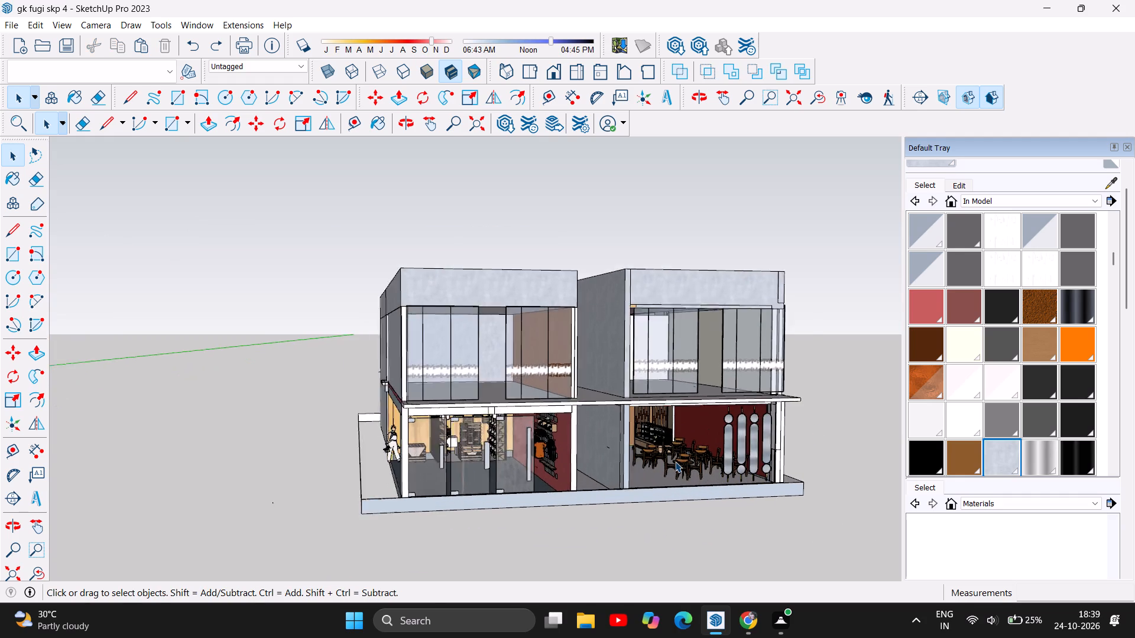
scroll(675, 461, up, 3)
scroll(319, 366, down, 5)
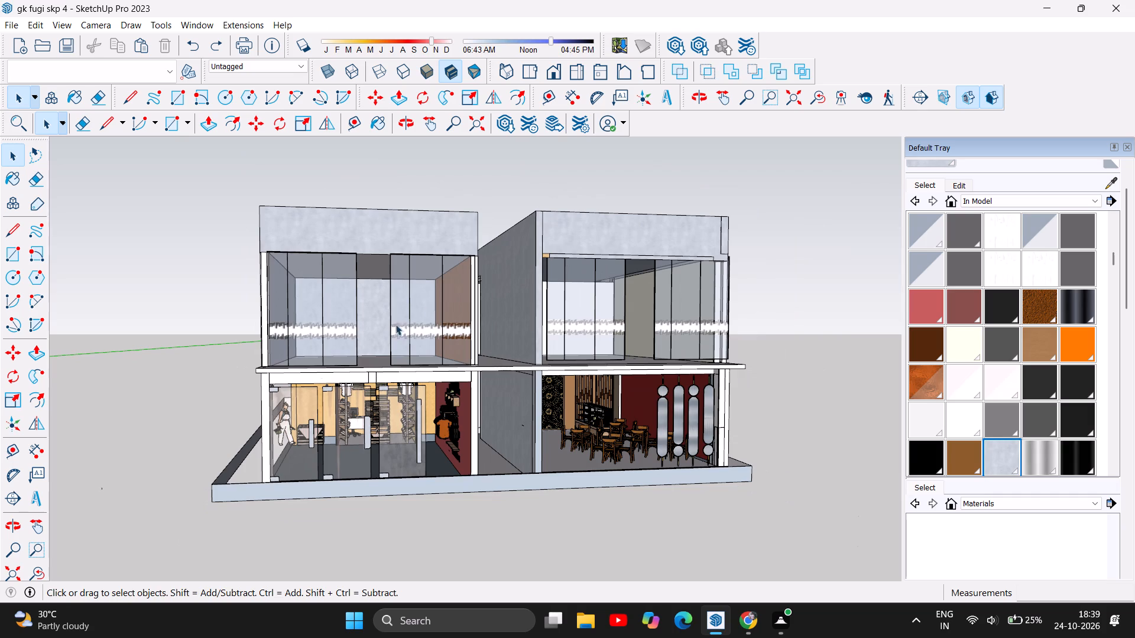
Import the decorative panel set "110" from Downloads and place it on the open ground beside the two-storey building.
click(8, 24)
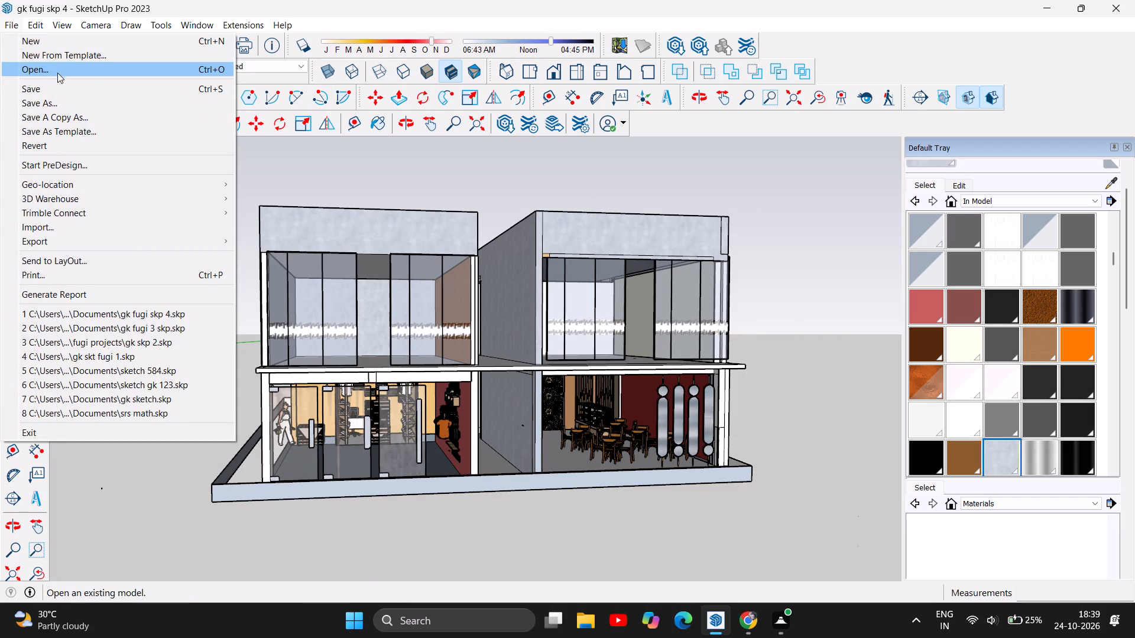
click(60, 227)
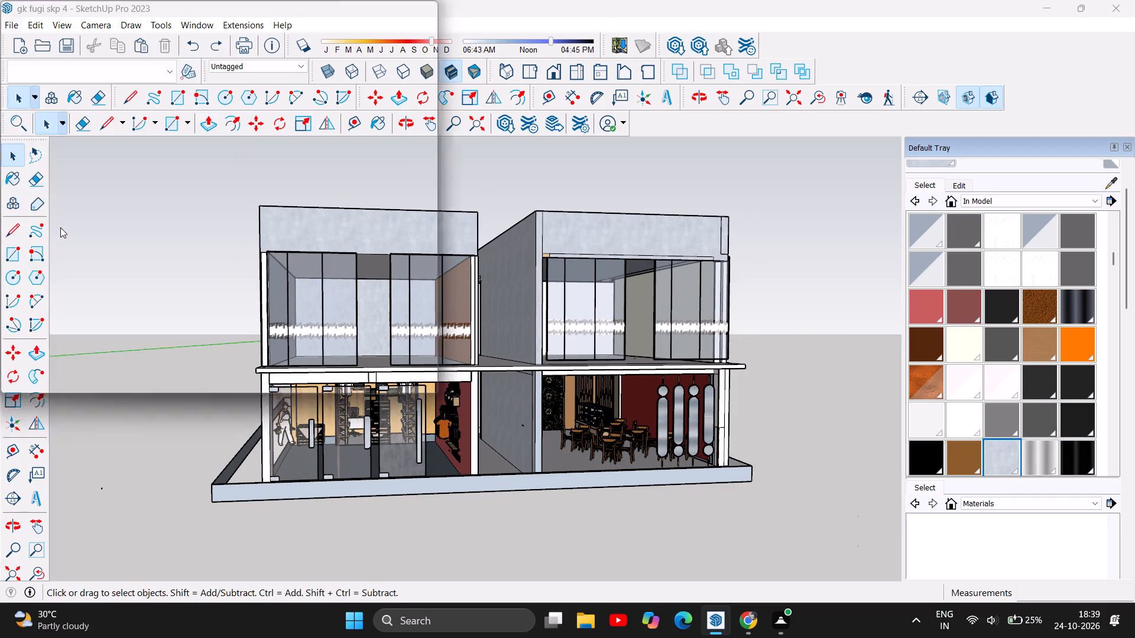
scroll(264, 211, down, 2)
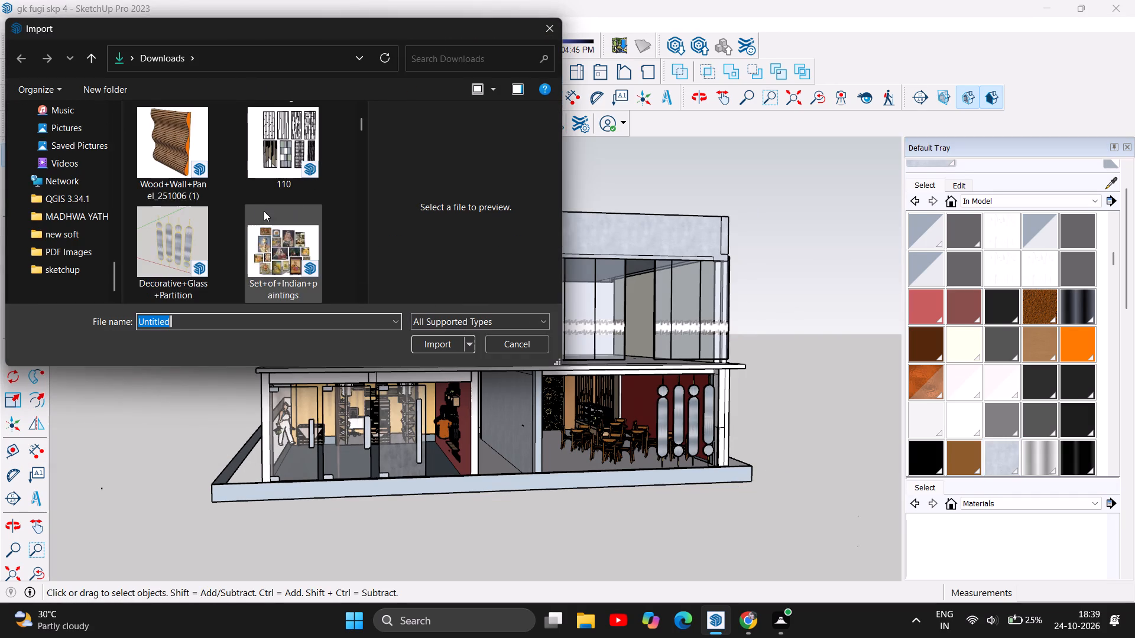
scroll(264, 211, down, 3)
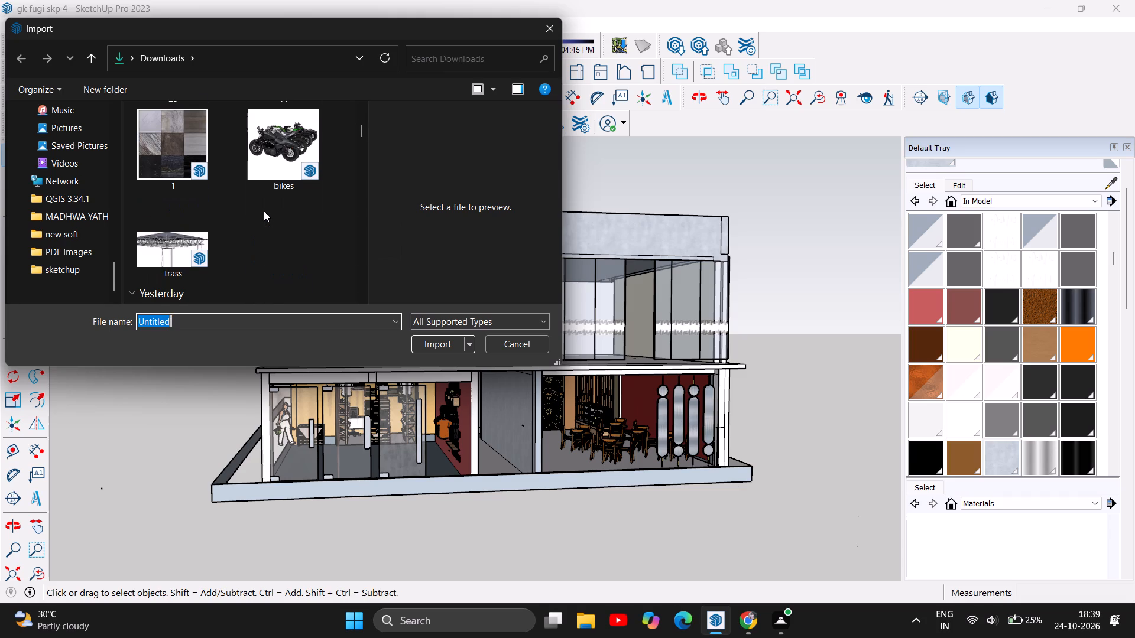
scroll(264, 211, down, 1)
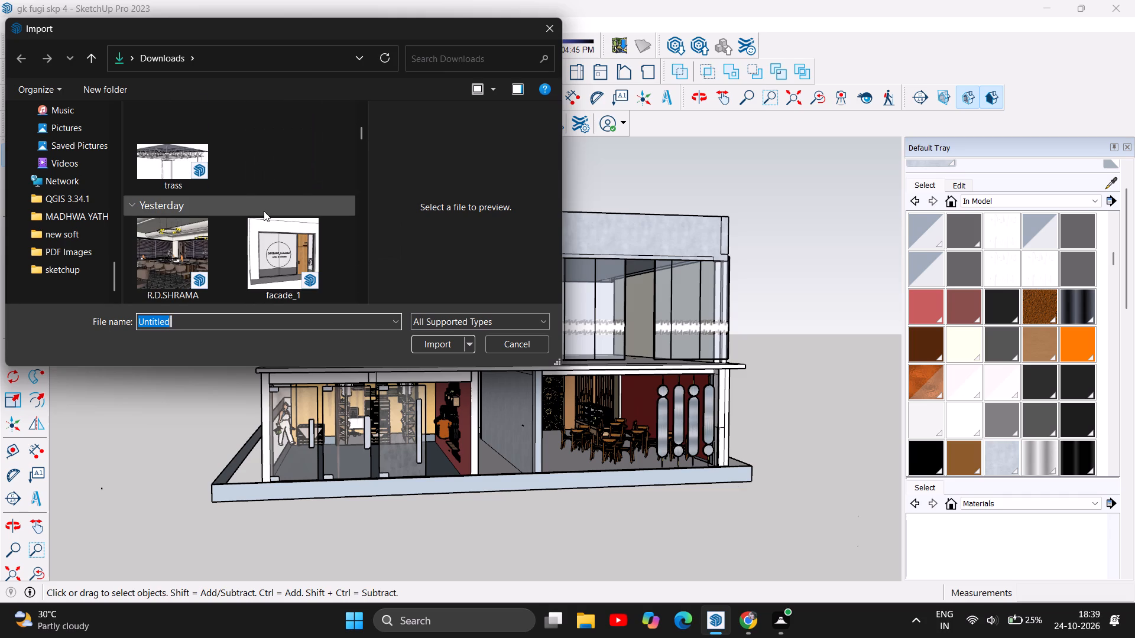
scroll(264, 211, down, 2)
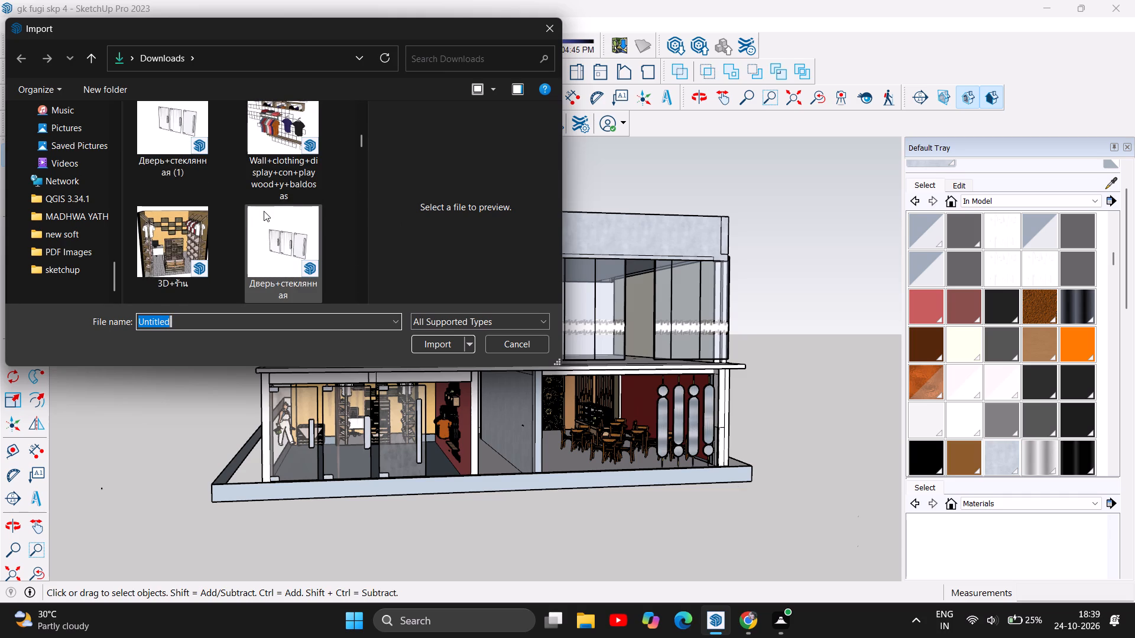
scroll(264, 211, down, 1)
scroll(264, 211, up, 6)
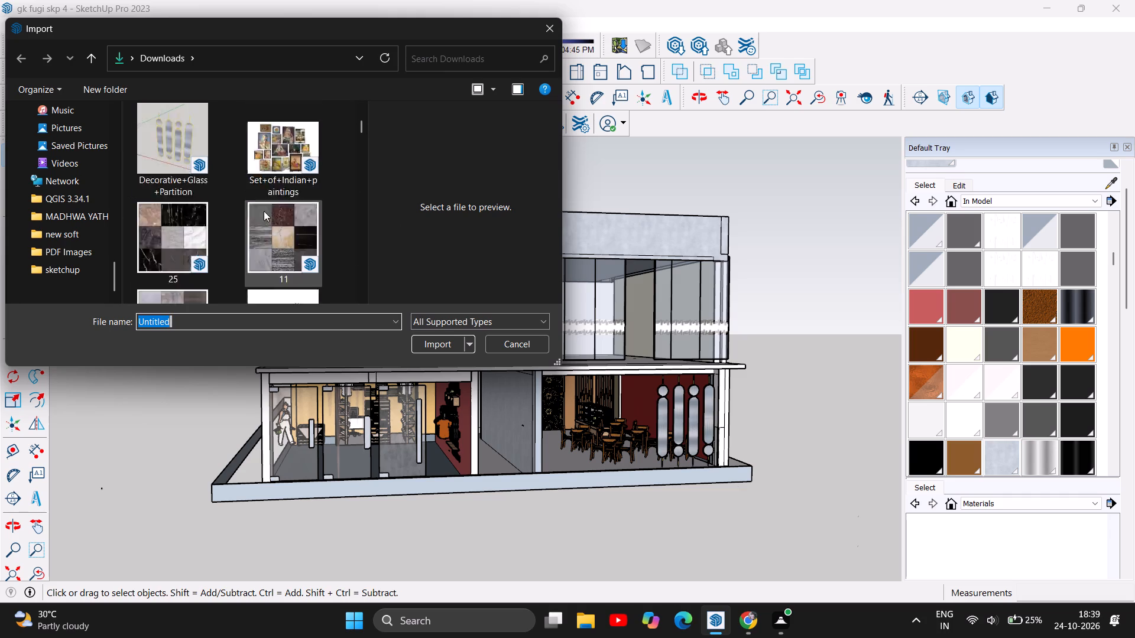
scroll(264, 211, up, 2)
click(296, 250)
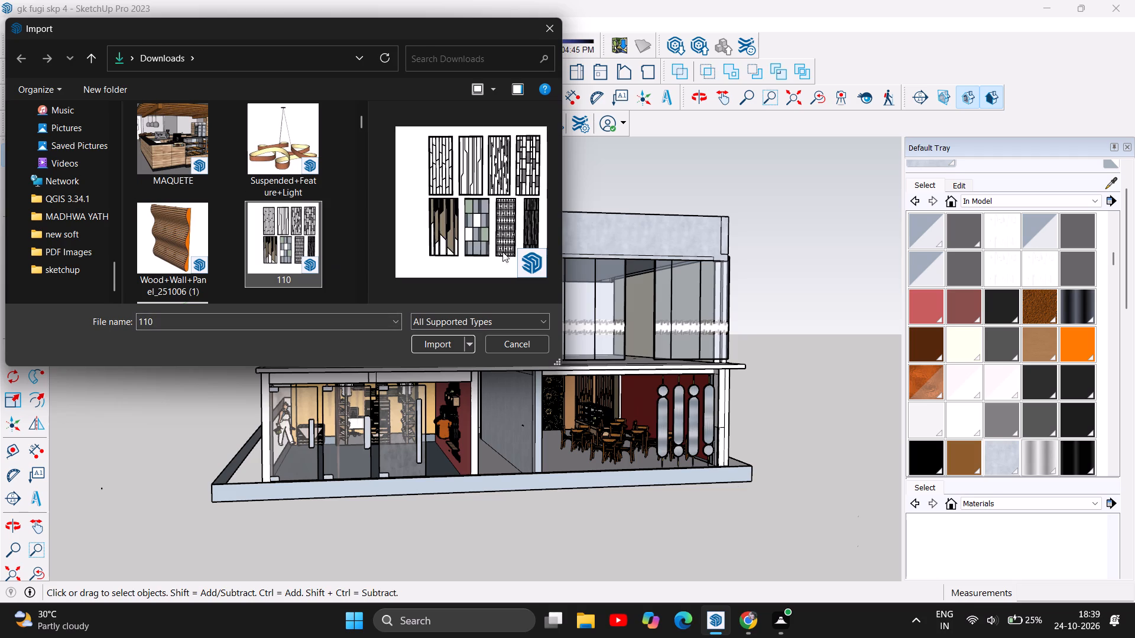
click(446, 344)
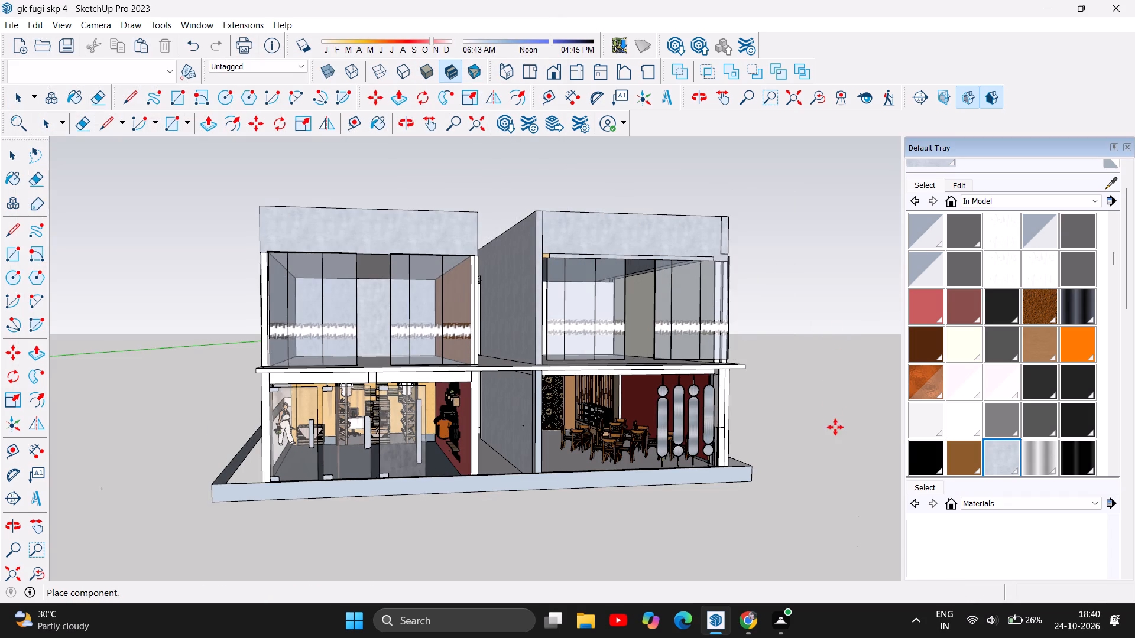
scroll(161, 498, down, 5)
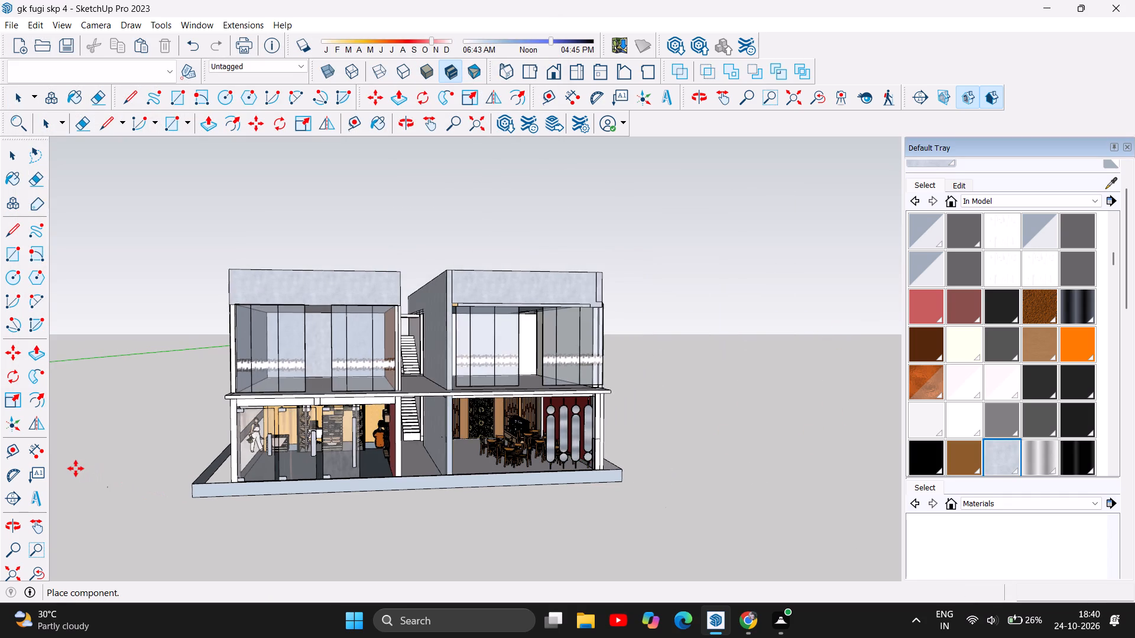
scroll(76, 468, down, 6)
click(642, 446)
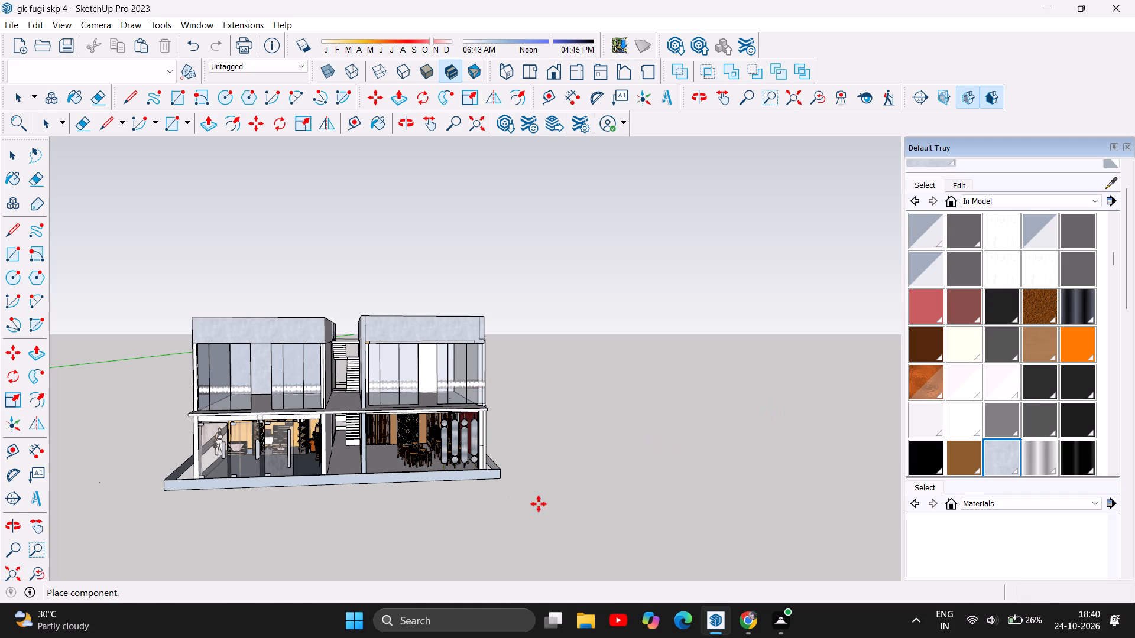
double_click(637, 448)
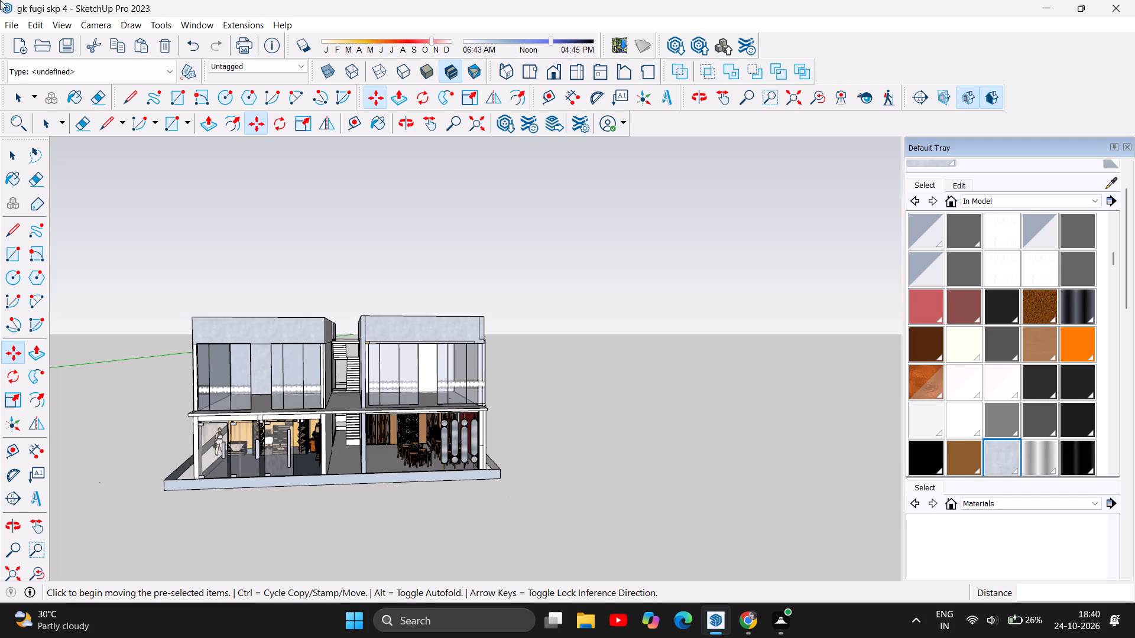
click(572, 507)
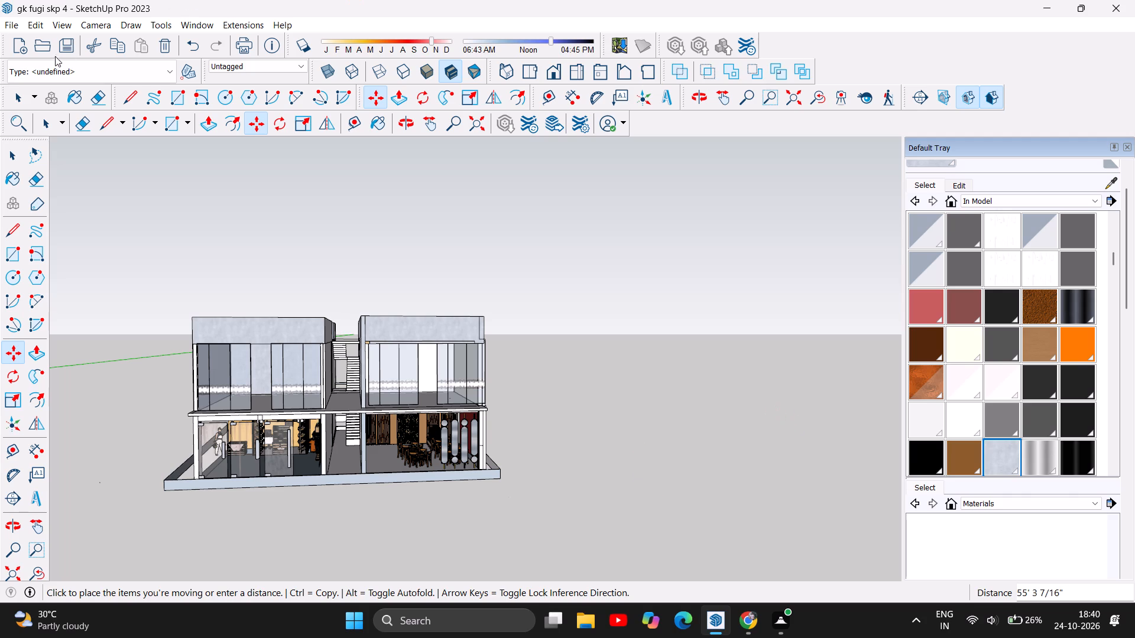
Examine the two-storey building and the surrounding ground from several angles for the imported panel set.
click(410, 128)
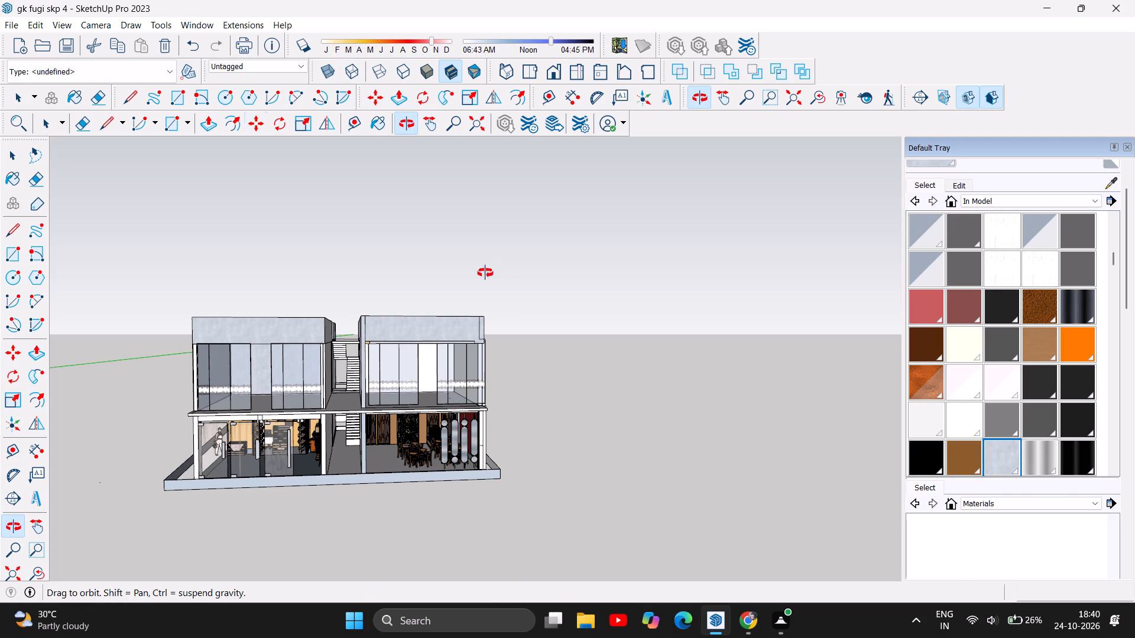
drag(513, 307, 410, 397)
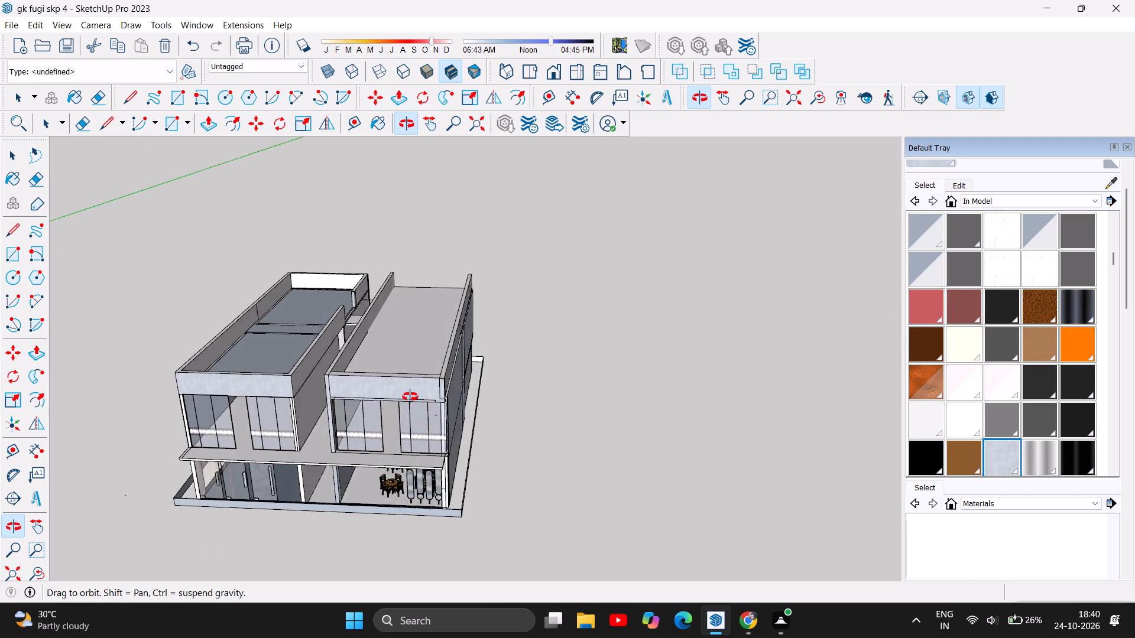
drag(410, 397, 553, 310)
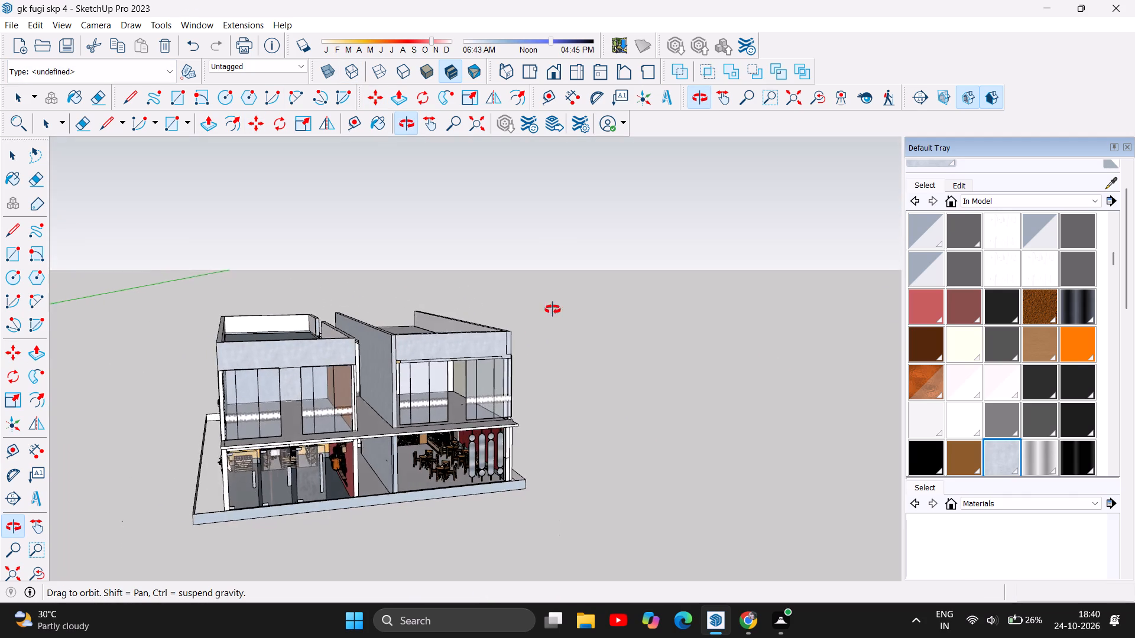
drag(553, 310, 617, 304)
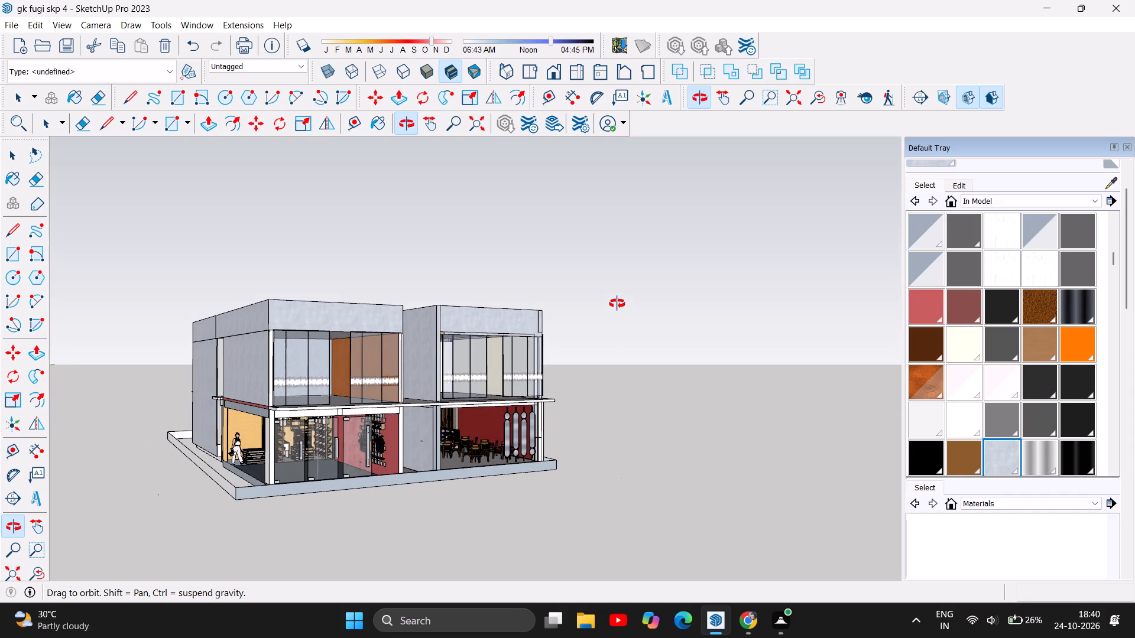
drag(617, 304, 647, 304)
scroll(481, 452, up, 2)
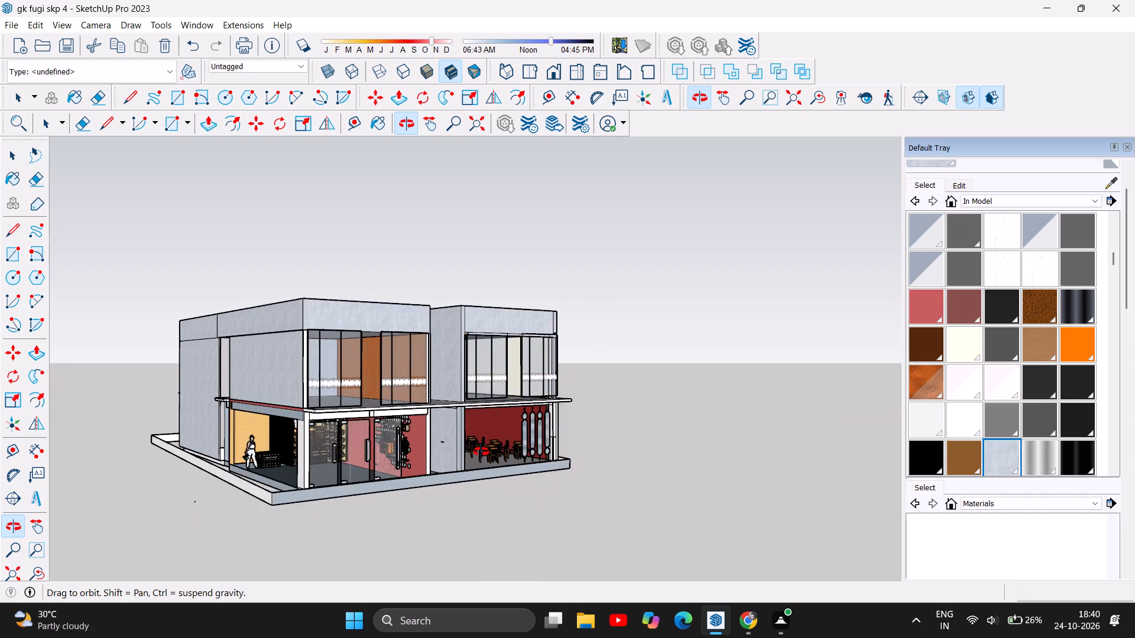
scroll(481, 452, up, 9)
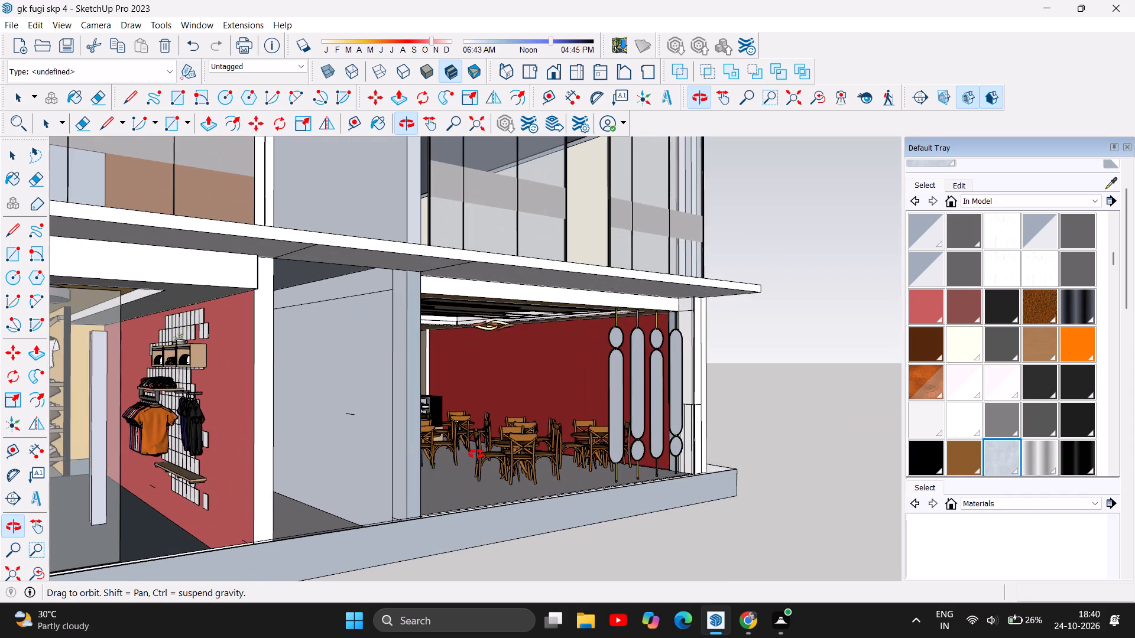
scroll(475, 454, down, 10)
drag(611, 480, 526, 498)
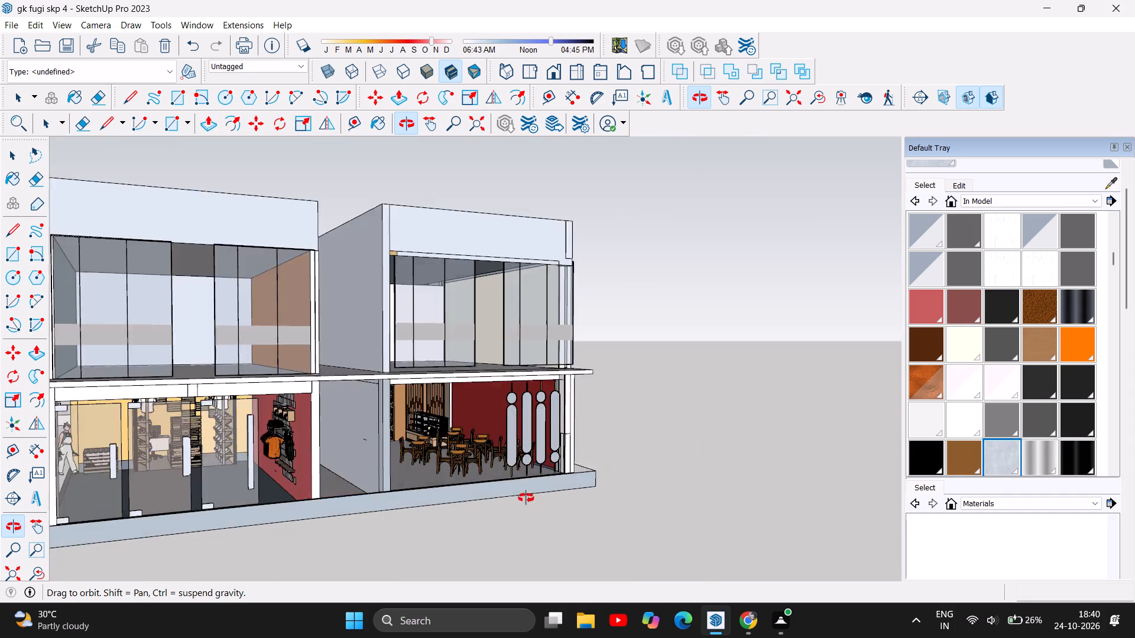
drag(526, 498, 486, 494)
scroll(617, 422, down, 4)
drag(594, 468, 573, 467)
scroll(519, 444, up, 2)
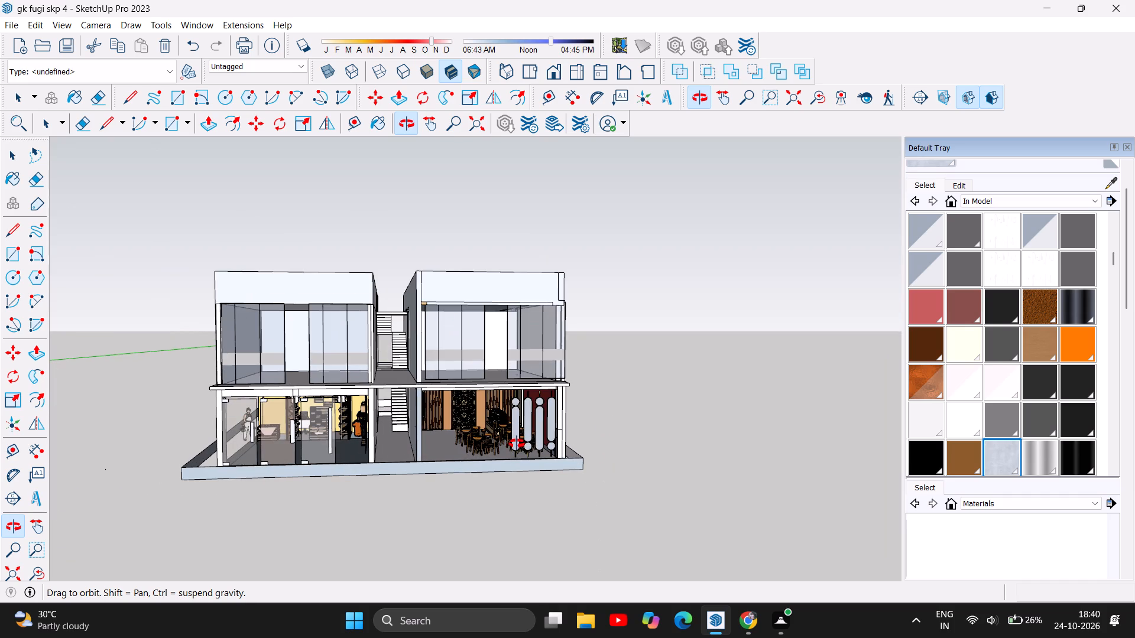
scroll(450, 472, up, 1)
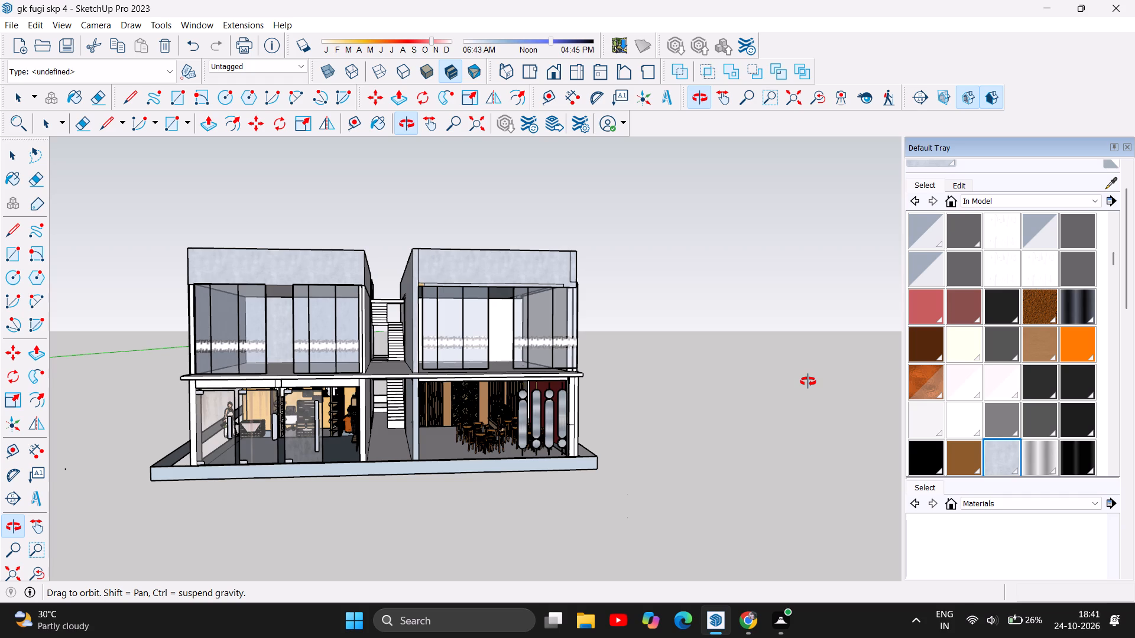
Save the model.
ctrl+click(810, 382)
key(ctrl+s)
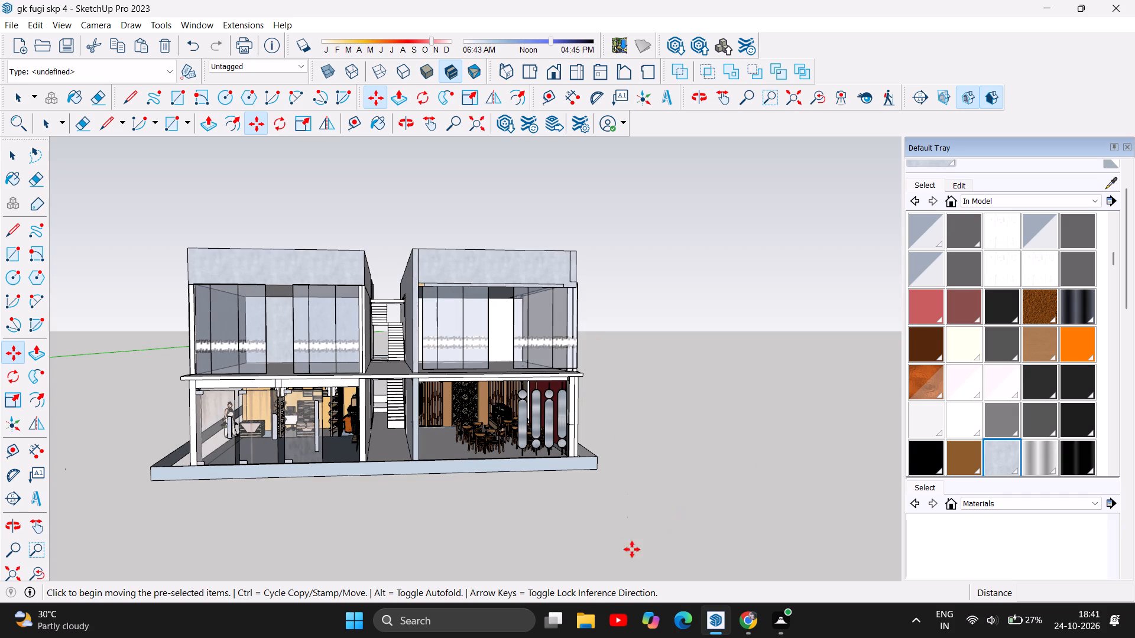
Review the two-storey building's front facade, roof and stair passage from higher and lower viewpoints.
drag(444, 522, 482, 517)
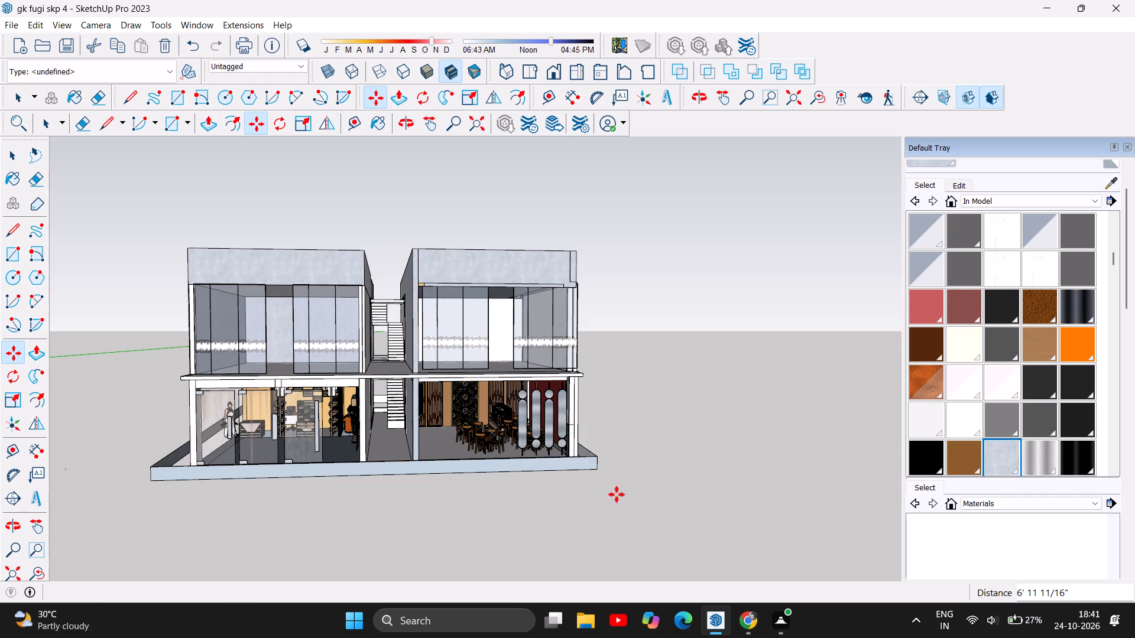
click(410, 128)
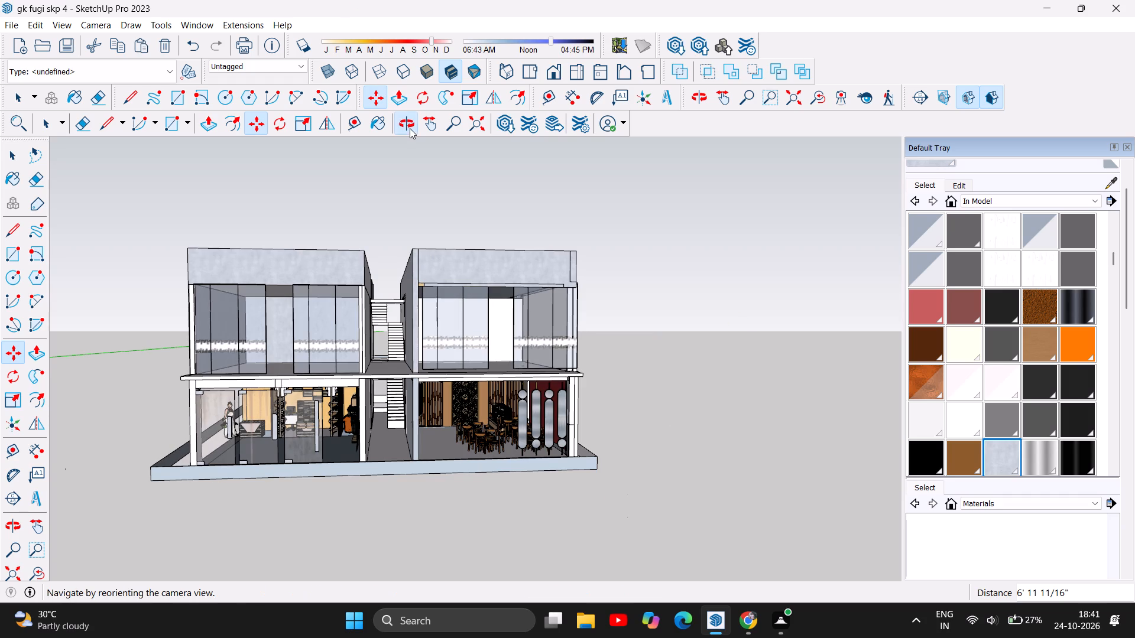
drag(404, 499, 393, 539)
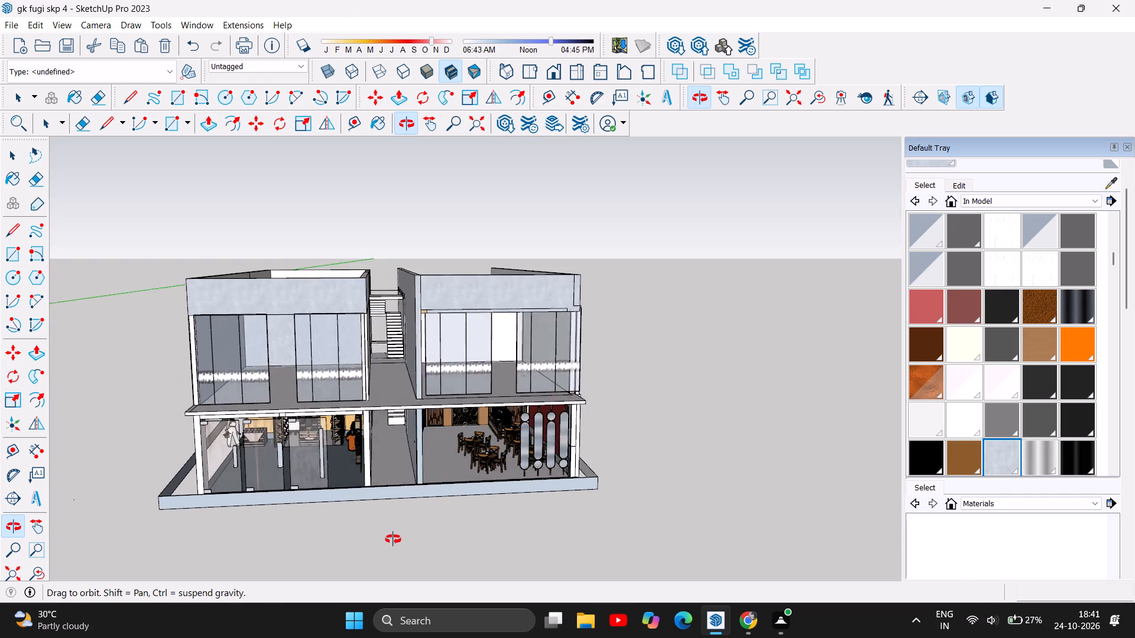
drag(393, 539, 462, 525)
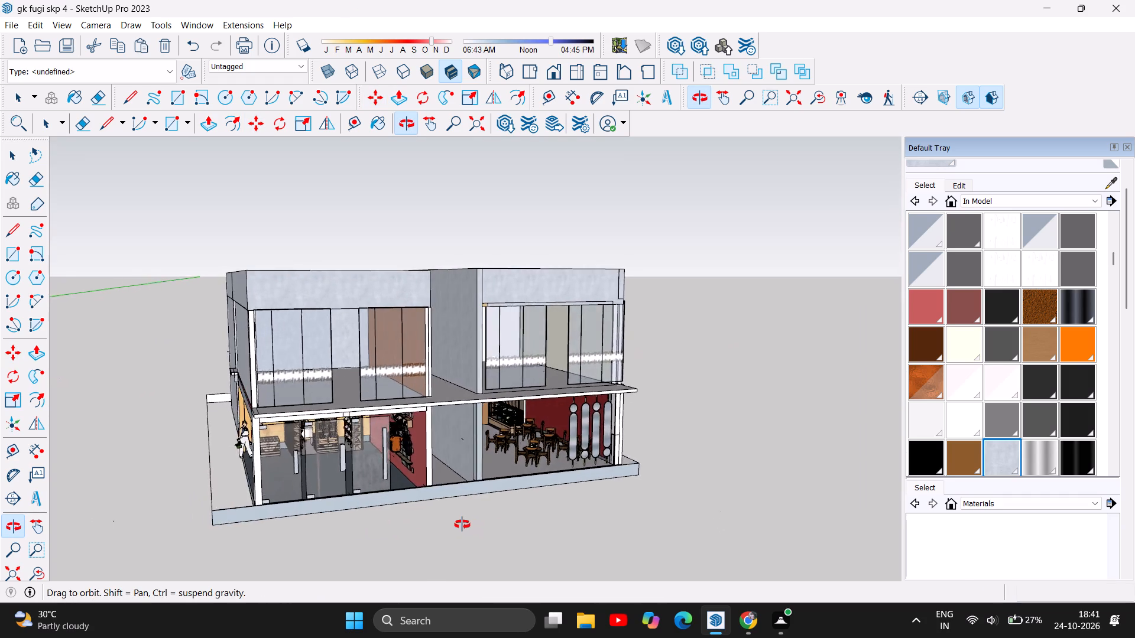
drag(462, 525, 394, 514)
drag(384, 390, 385, 403)
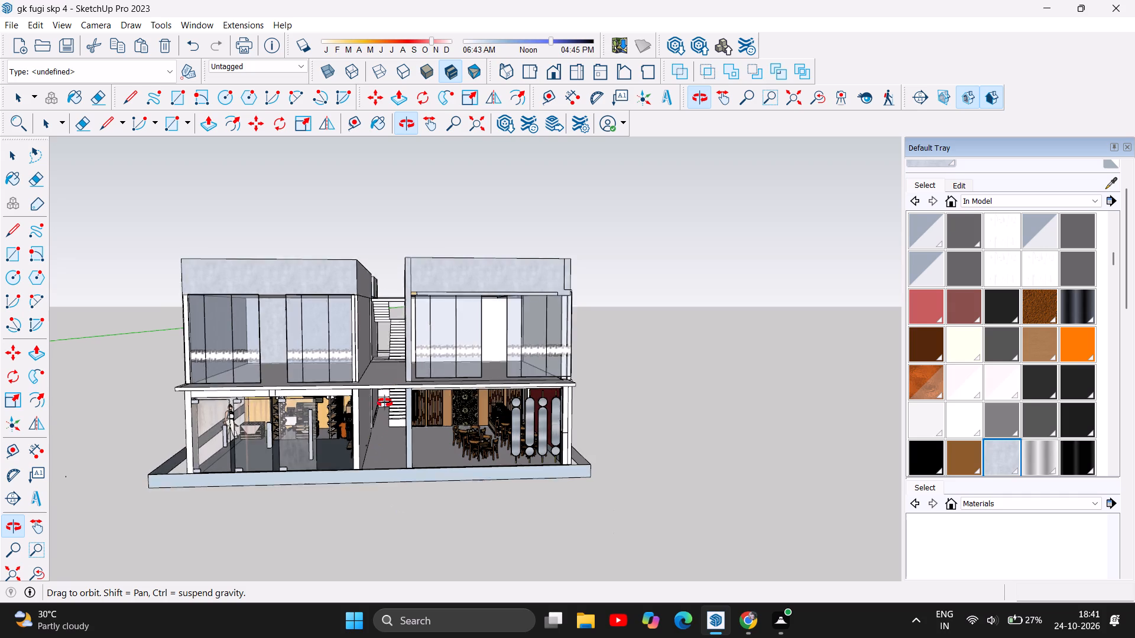
drag(385, 403, 401, 430)
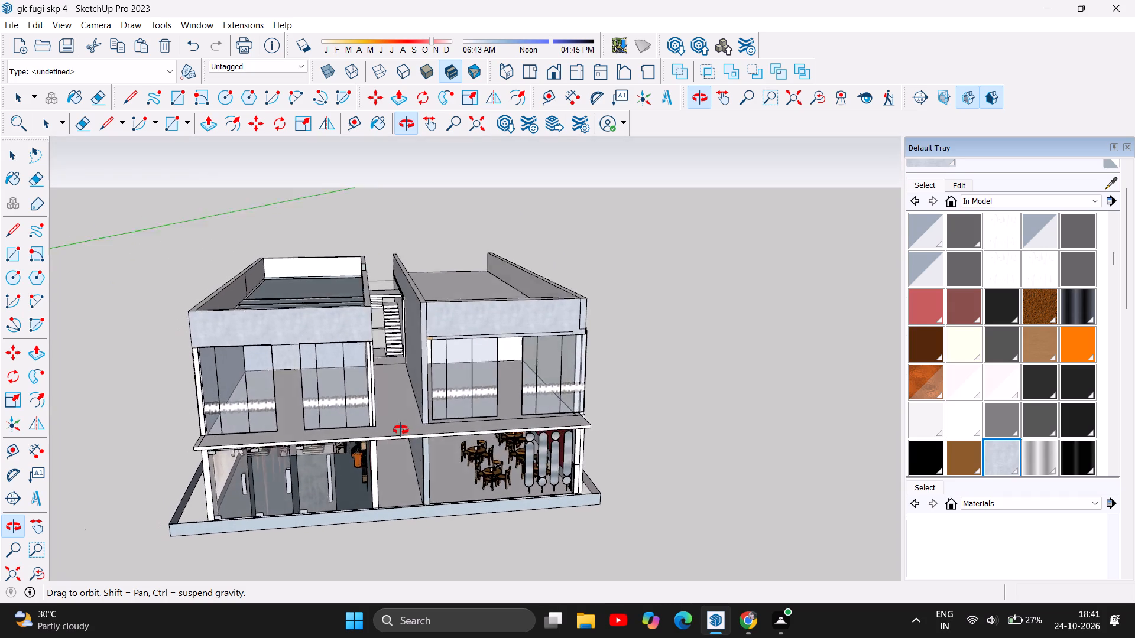
drag(401, 430, 393, 392)
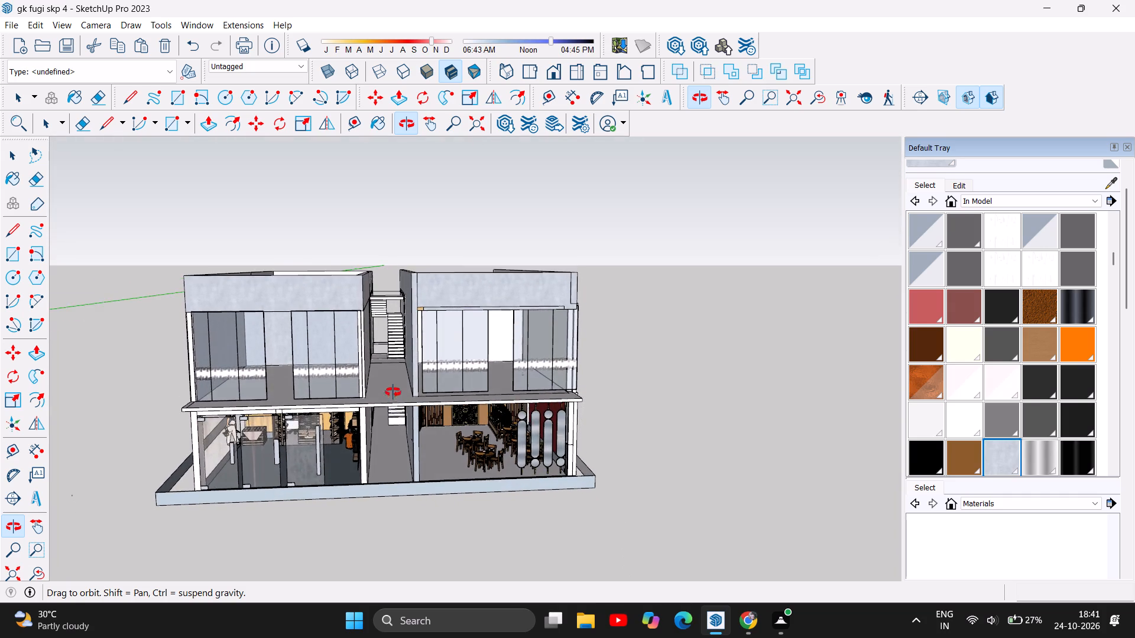
drag(393, 392, 392, 372)
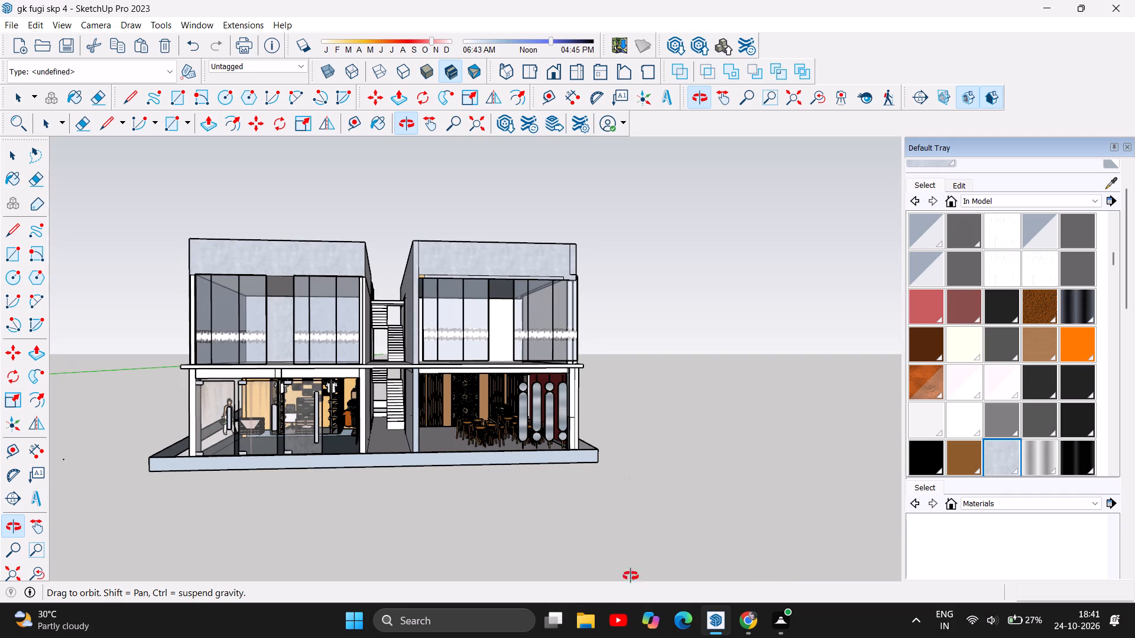
drag(583, 584, 563, 524)
drag(453, 500, 445, 467)
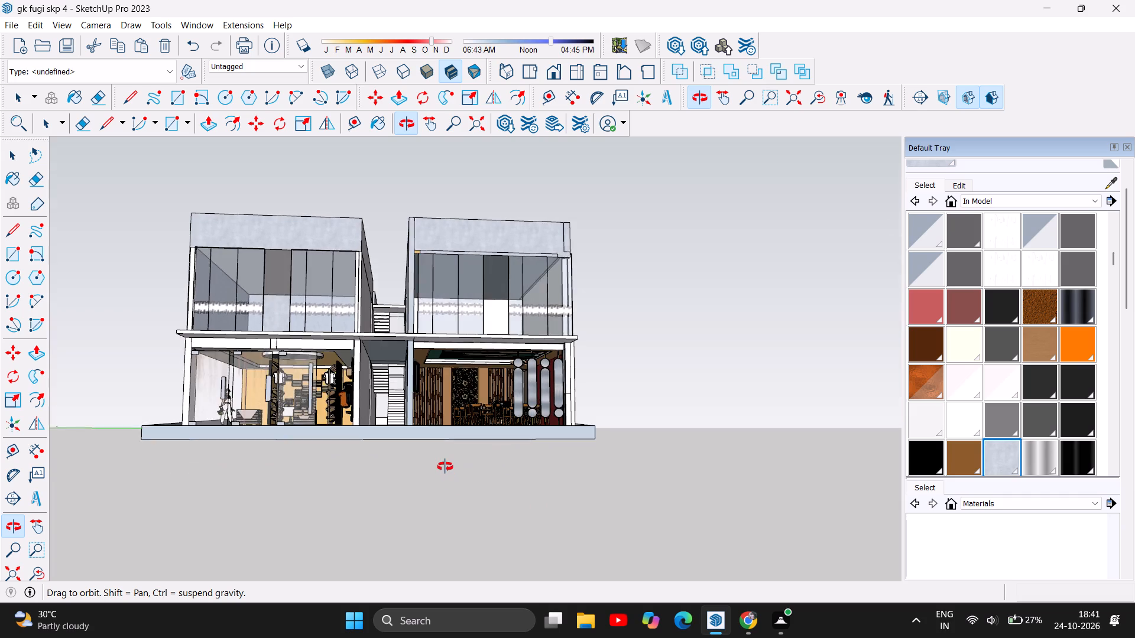
drag(445, 467, 452, 519)
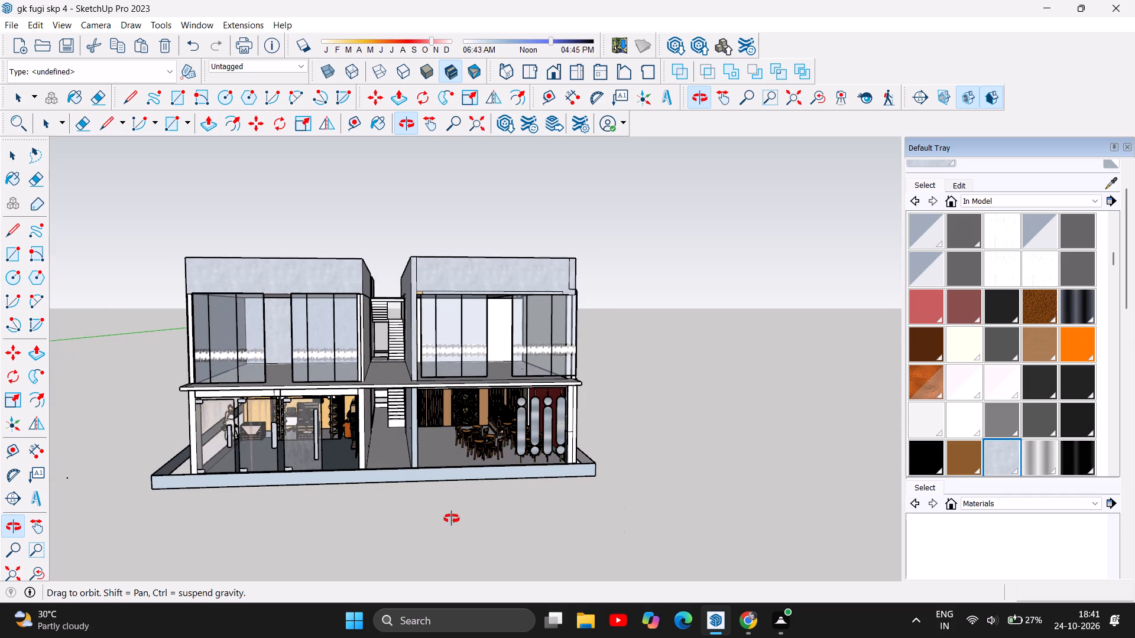
Import the decorative panel set "110" from Downloads again and place it on the open ground beside the two-storey building.
click(16, 22)
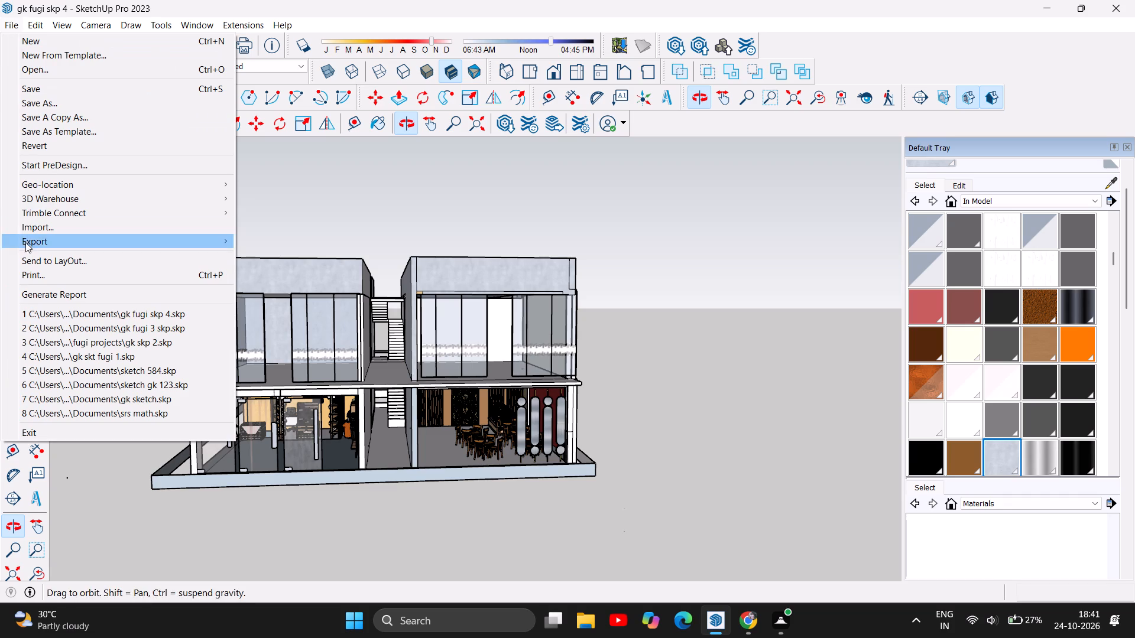
click(60, 224)
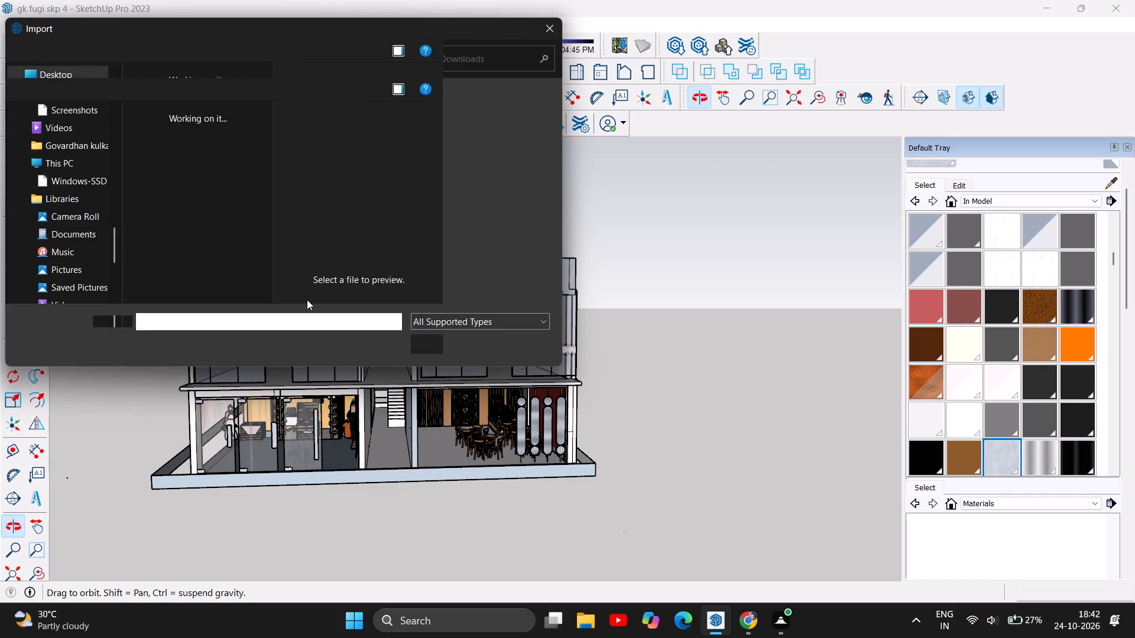
scroll(275, 232, down, 2)
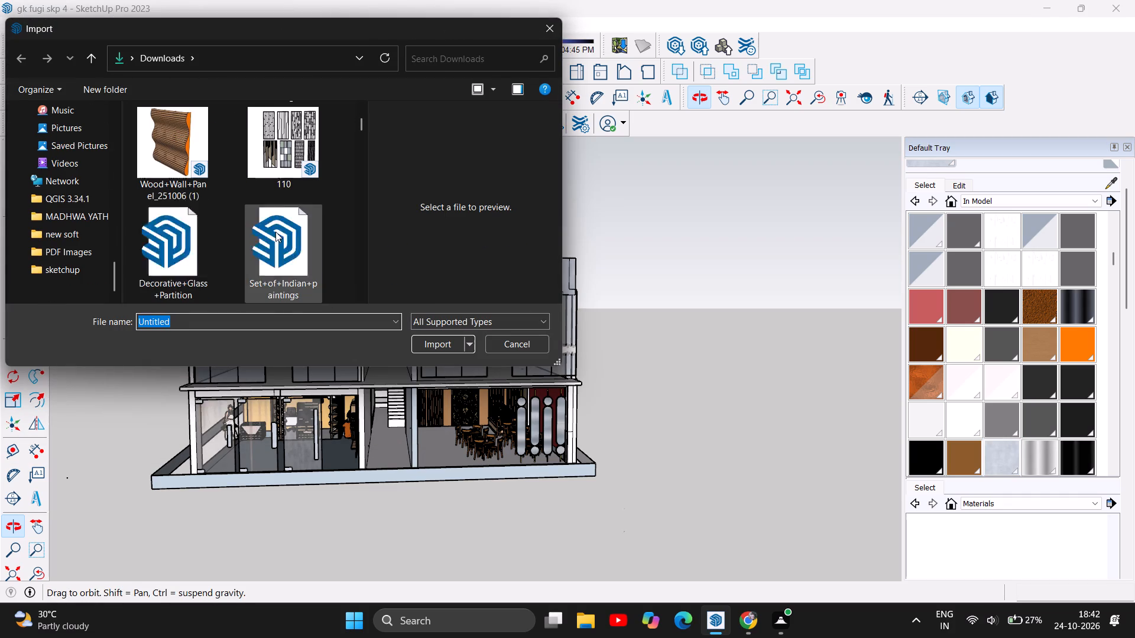
click(287, 164)
click(449, 346)
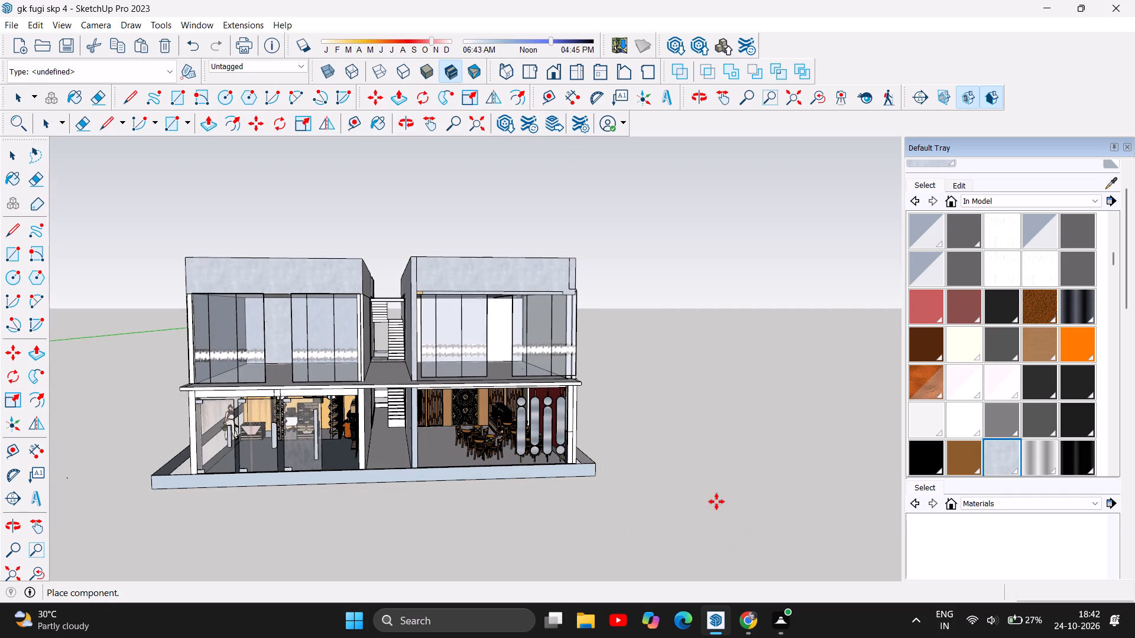
scroll(614, 514, down, 5)
right_drag(547, 534, 532, 530)
scroll(267, 486, down, 1)
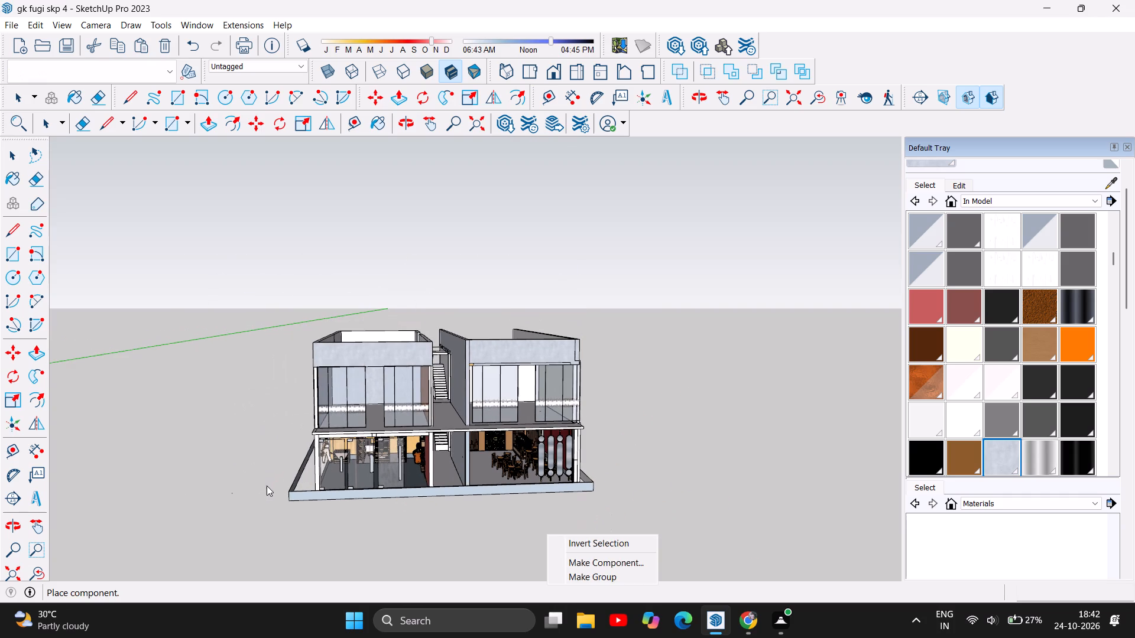
scroll(267, 486, down, 2)
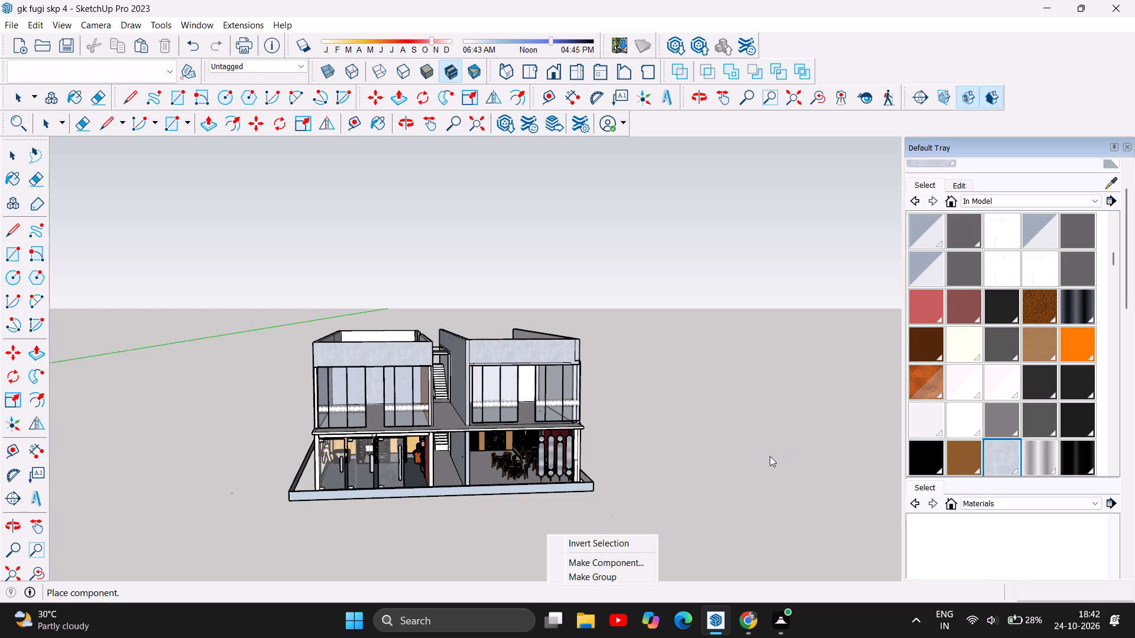
click(767, 456)
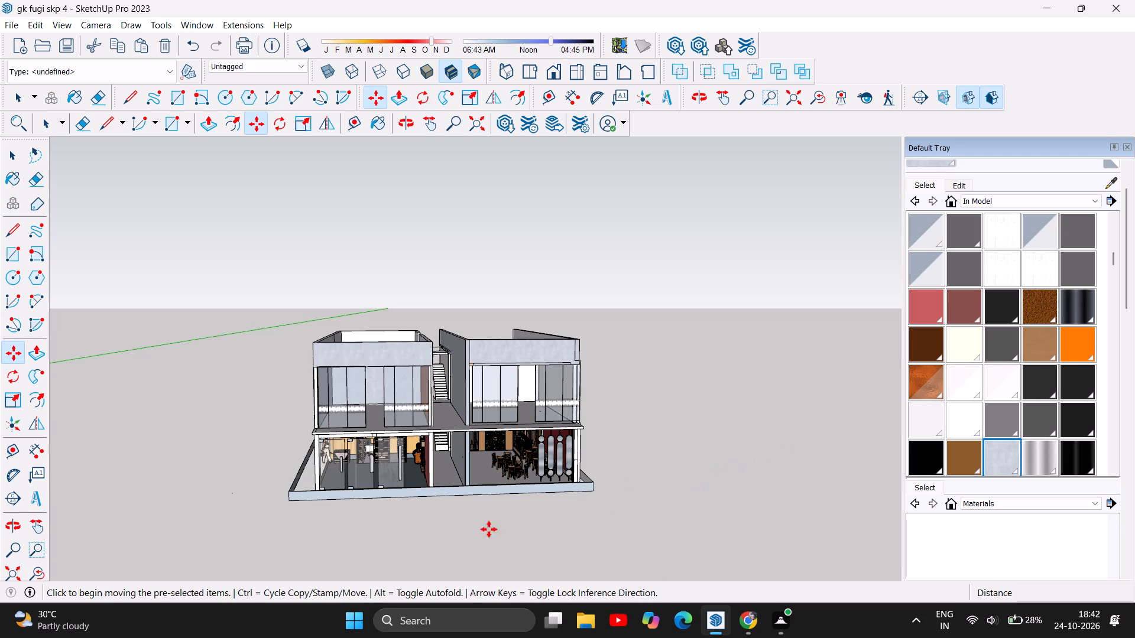
Examine the two-storey building and the open ground around it from the front and from the shop-side corner.
scroll(373, 484, down, 3)
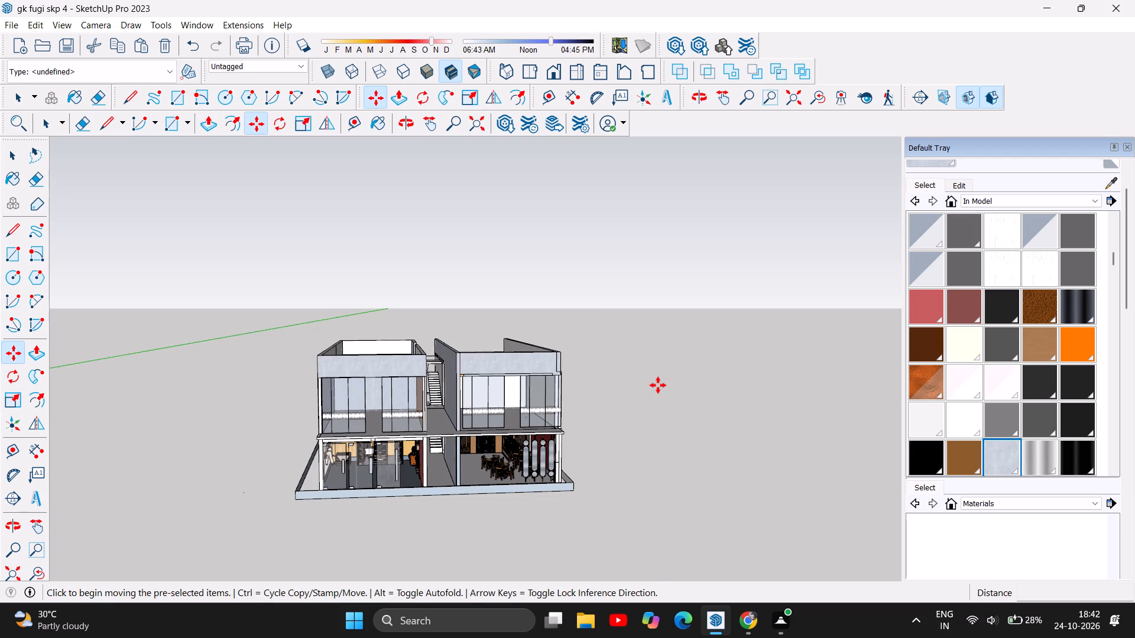
scroll(655, 410, down, 3)
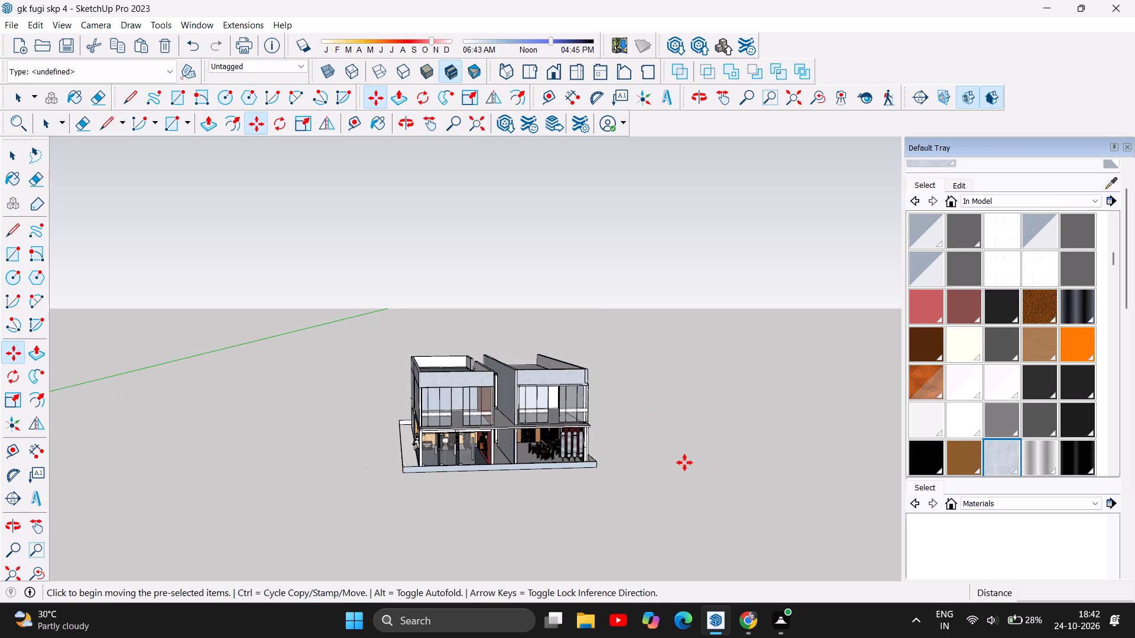
scroll(685, 463, up, 7)
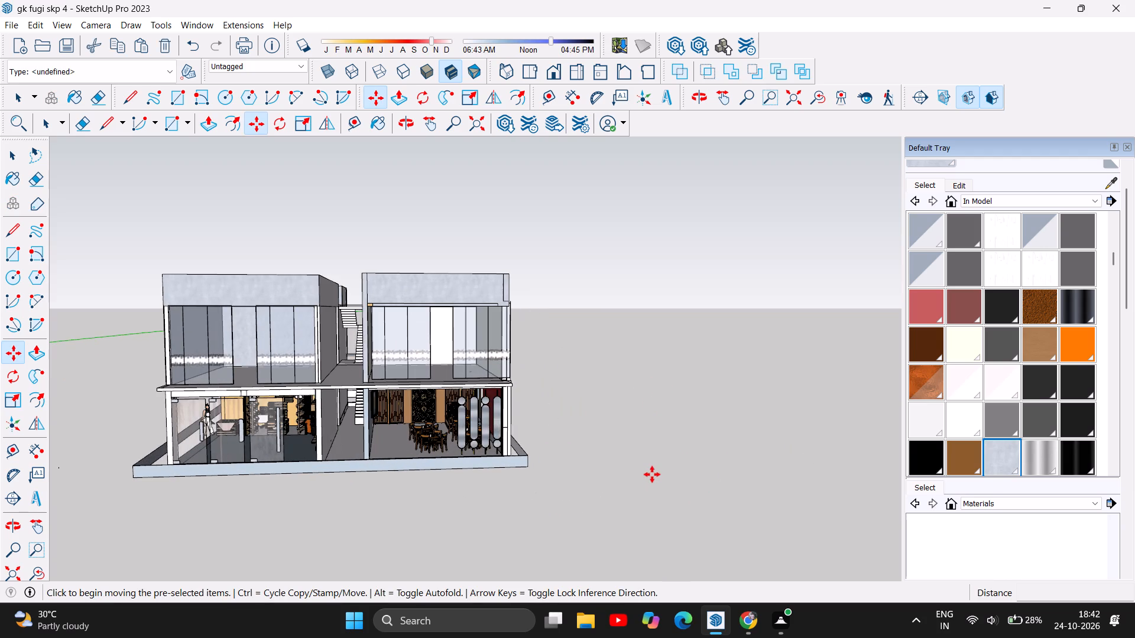
scroll(652, 474, up, 1)
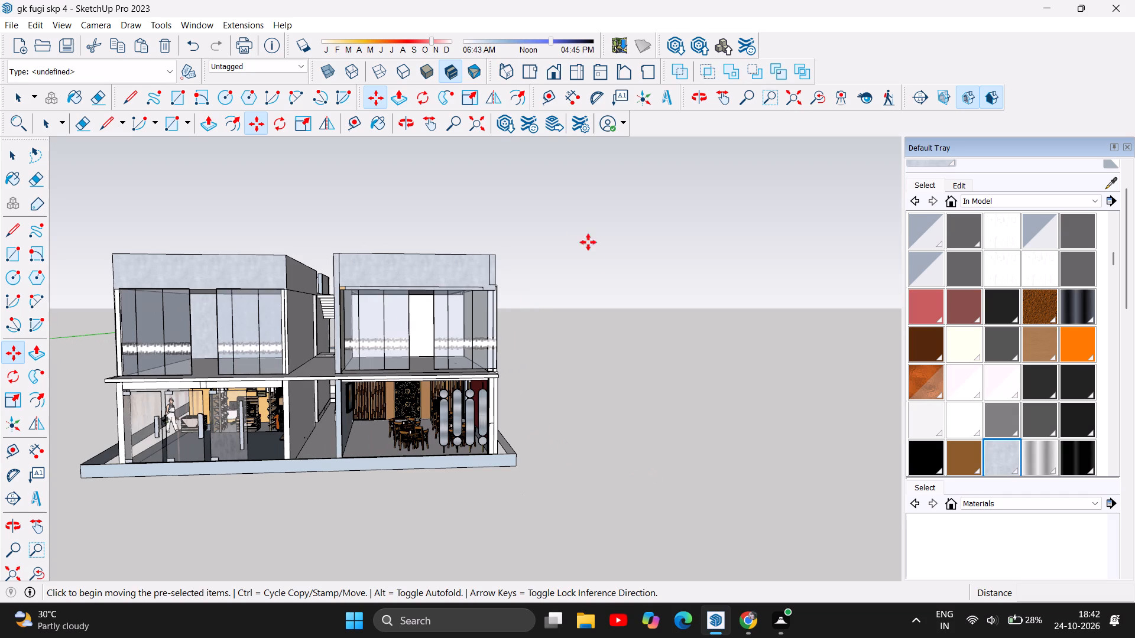
click(414, 128)
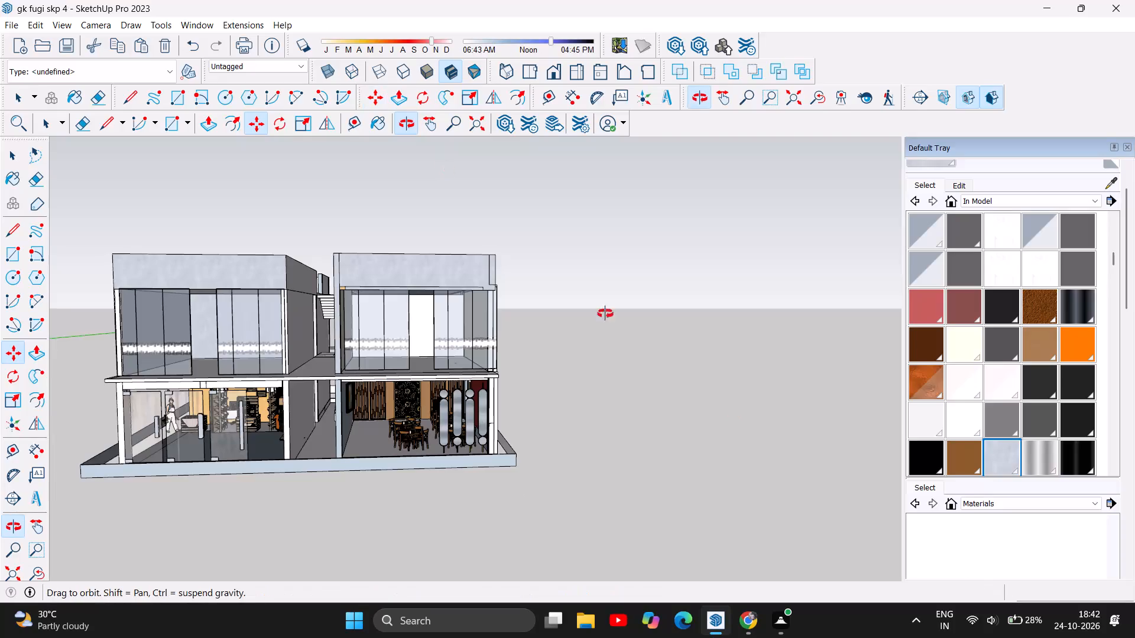
drag(779, 486, 812, 481)
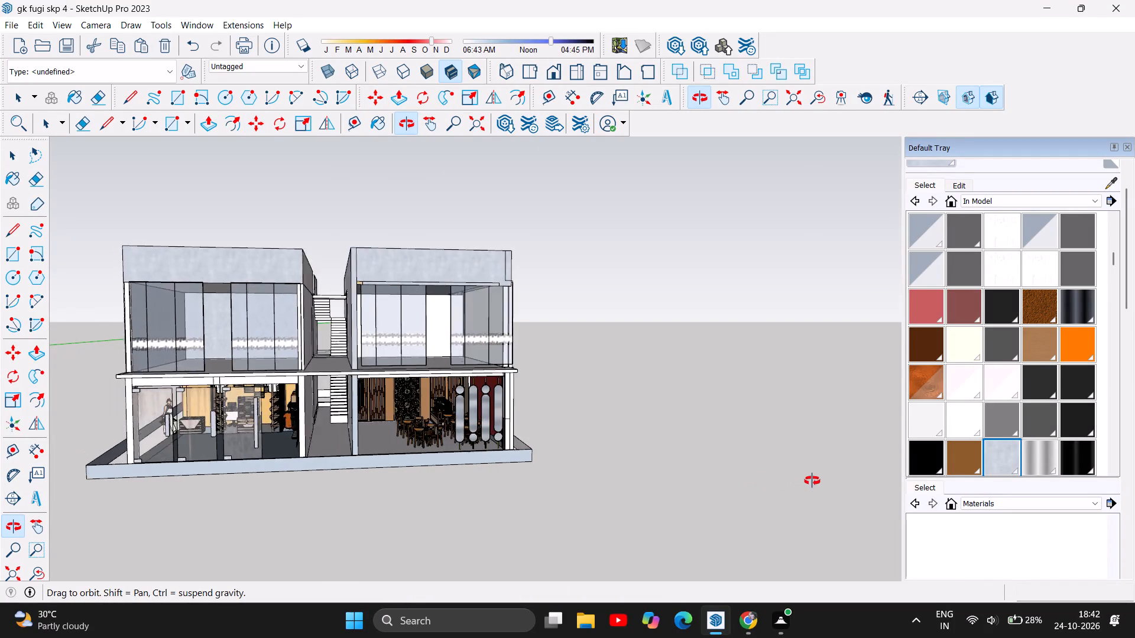
drag(812, 481, 867, 494)
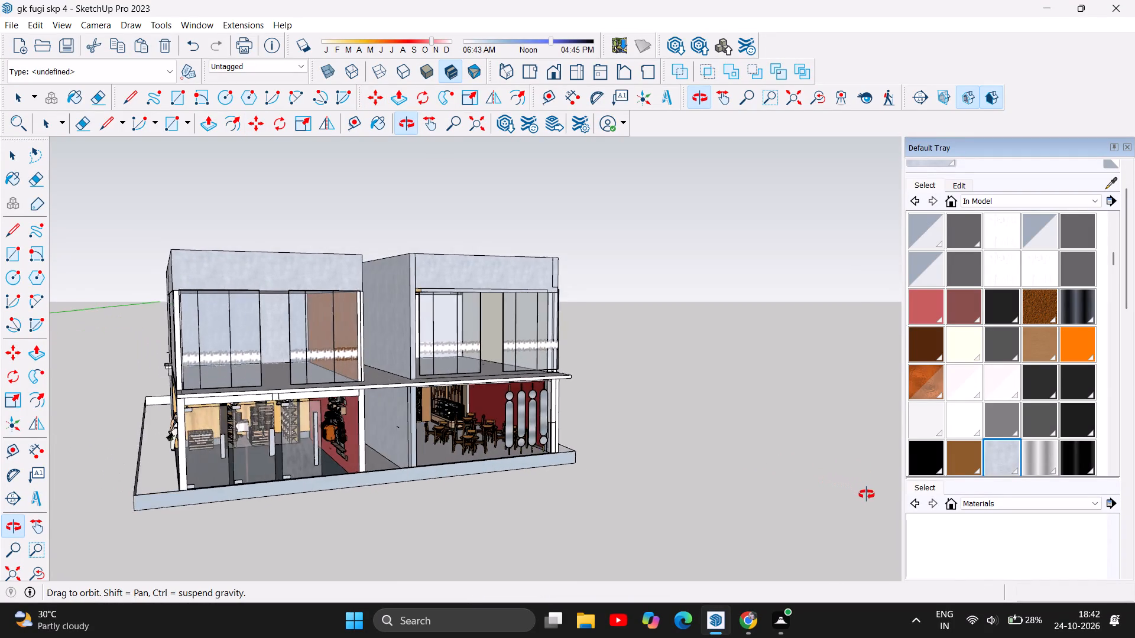
drag(867, 494, 862, 473)
click(862, 473)
scroll(518, 474, up, 2)
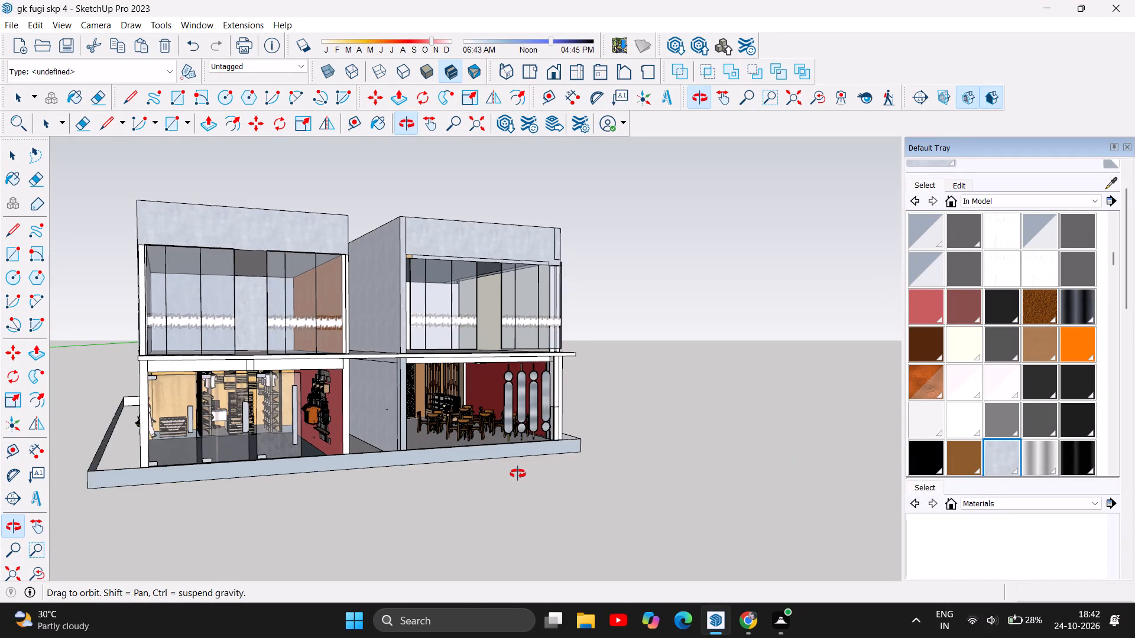
drag(537, 470, 553, 491)
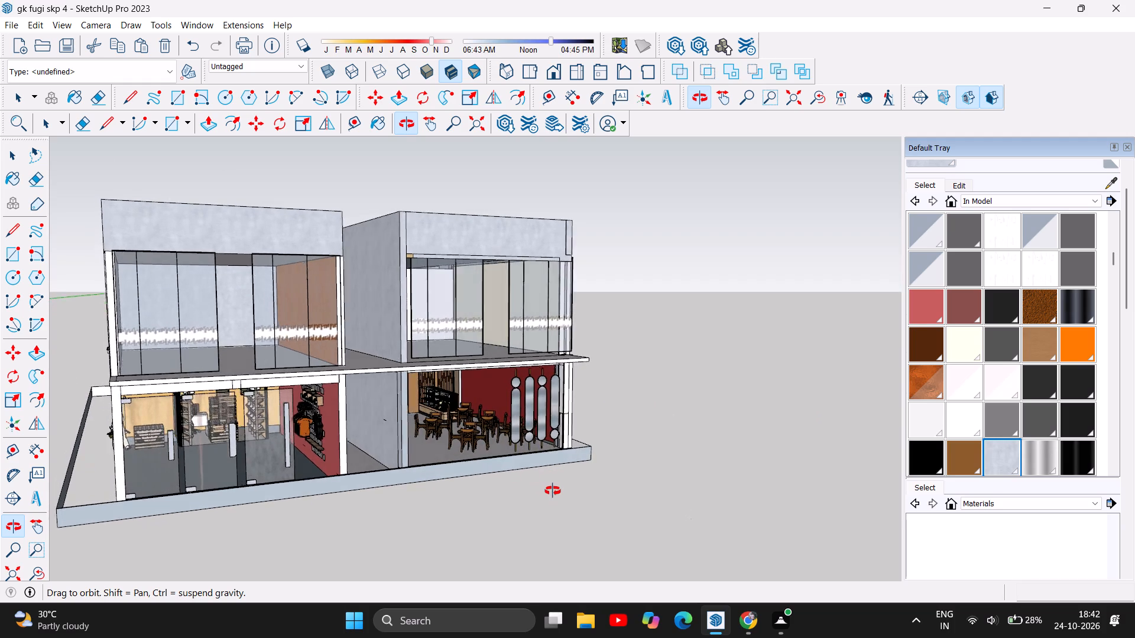
drag(553, 491, 634, 477)
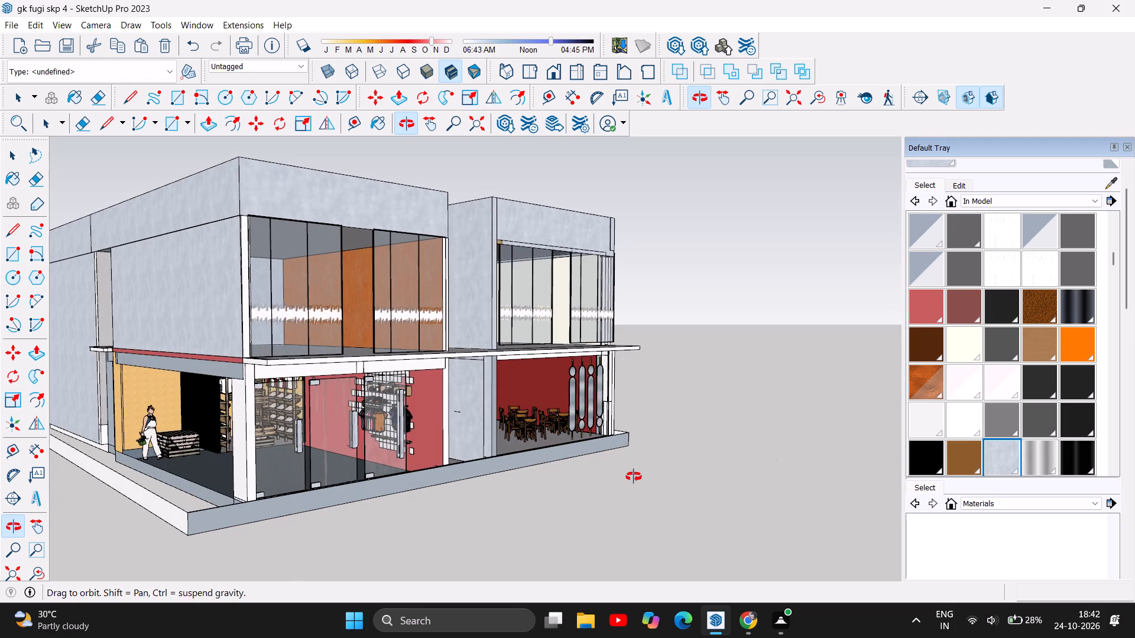
drag(634, 477, 613, 473)
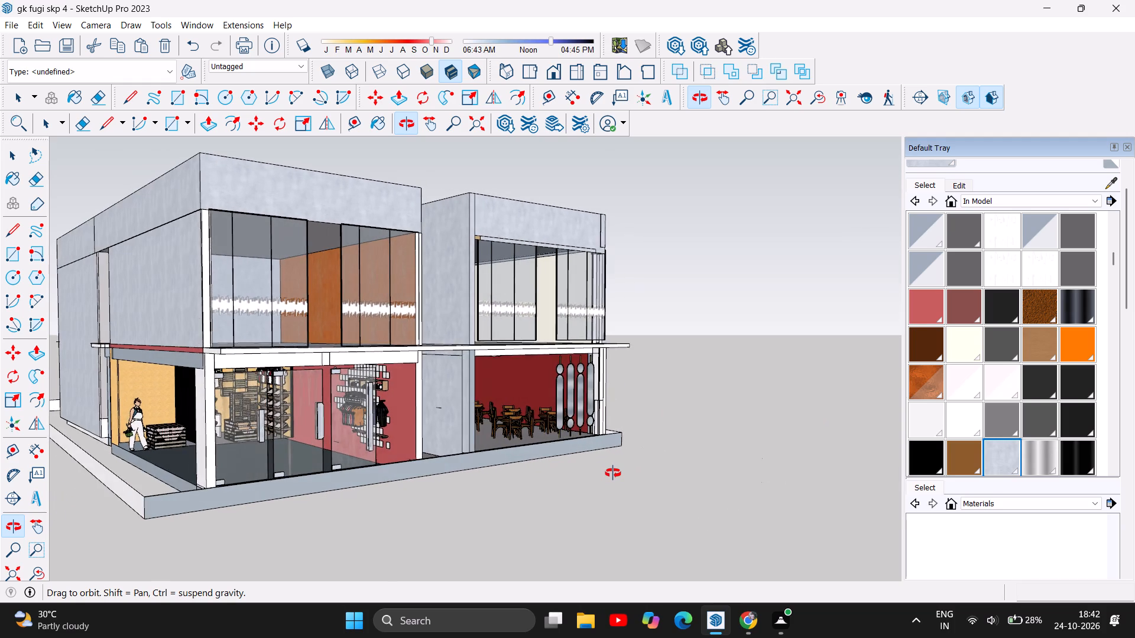
drag(613, 473, 614, 473)
click(614, 473)
scroll(620, 472, down, 2)
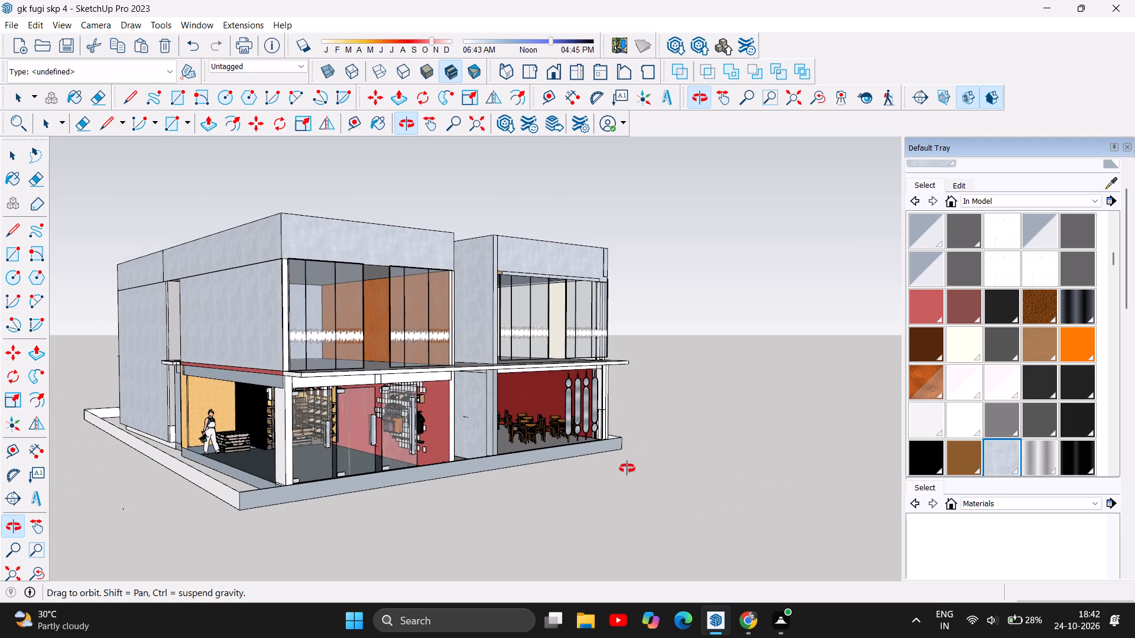
drag(628, 468, 591, 484)
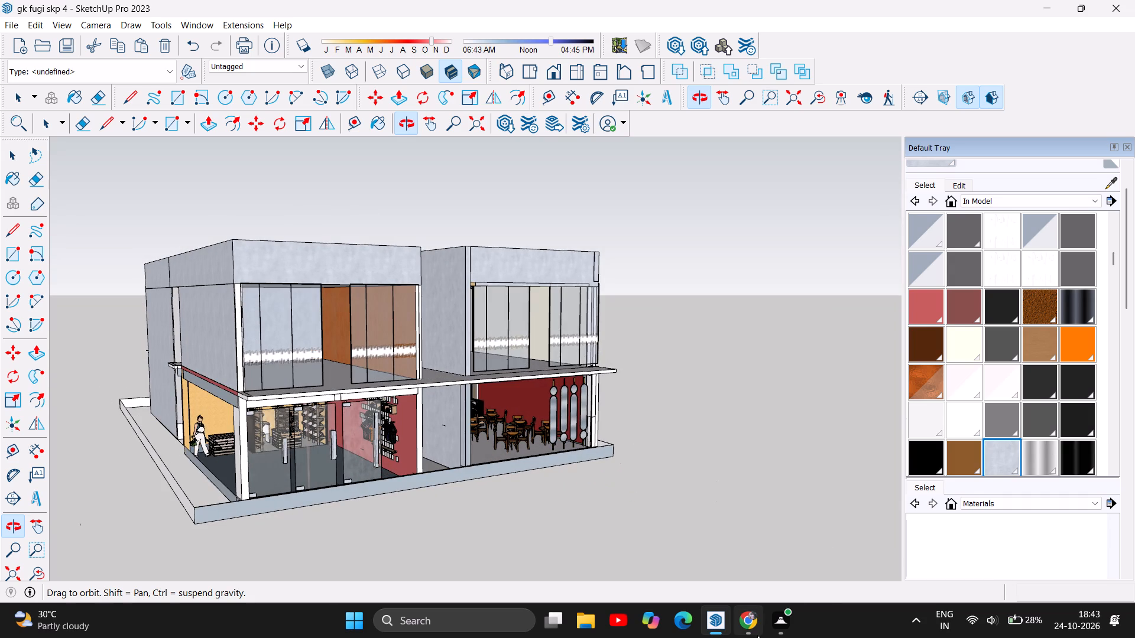
Switch to 3D Warehouse in Chrome and search for "elevation", showing models instead of collections.
click(750, 633)
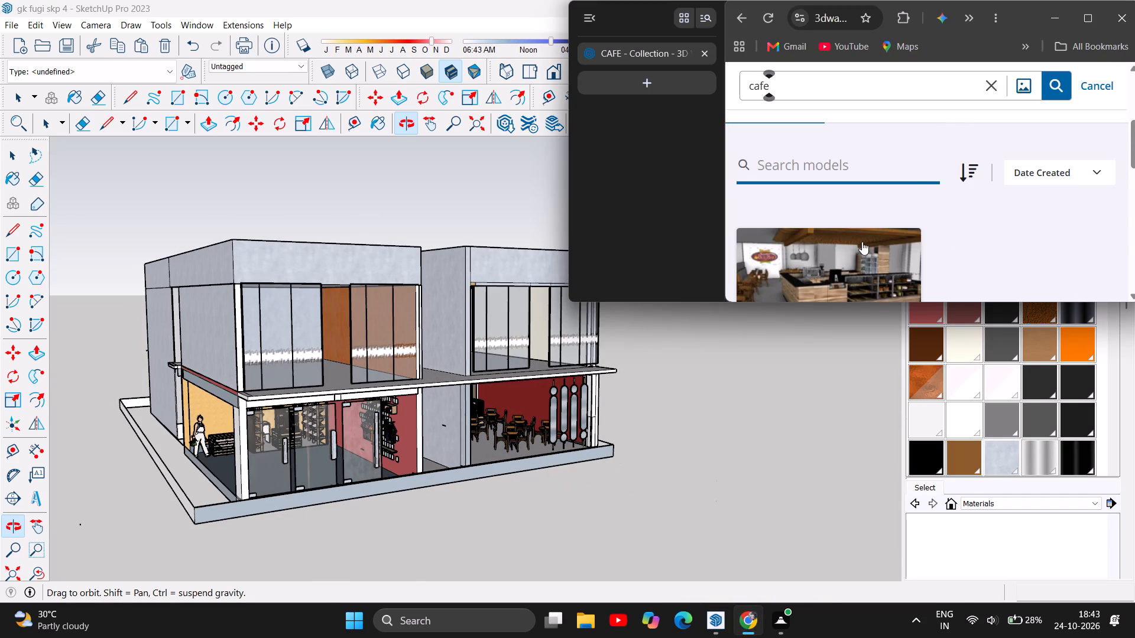
scroll(862, 242, down, 8)
scroll(862, 242, up, 7)
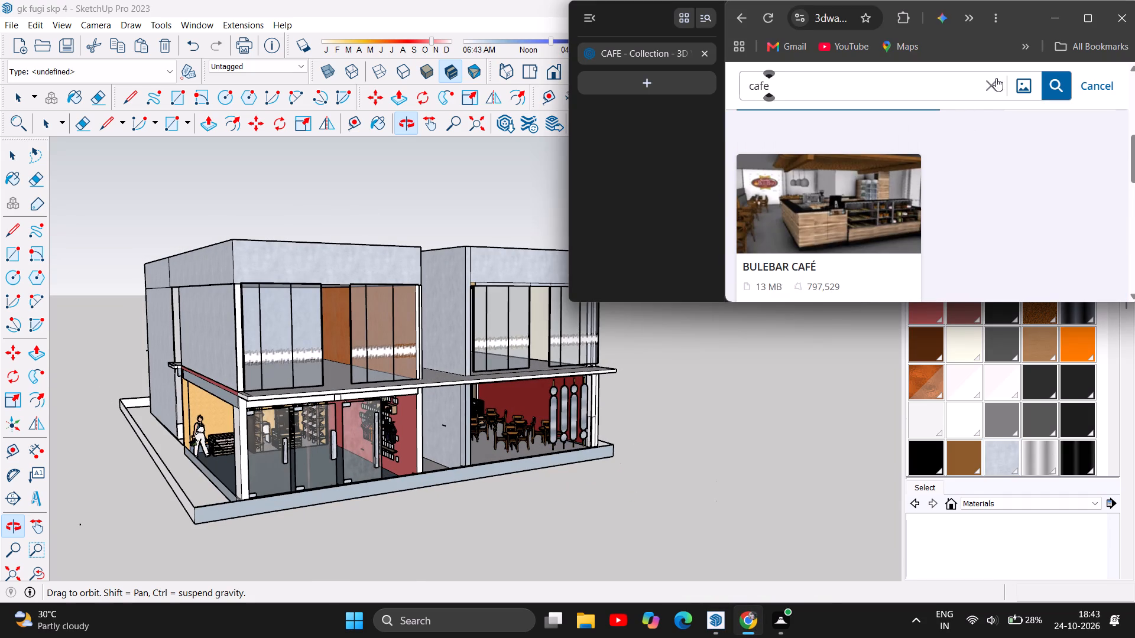
click(991, 83)
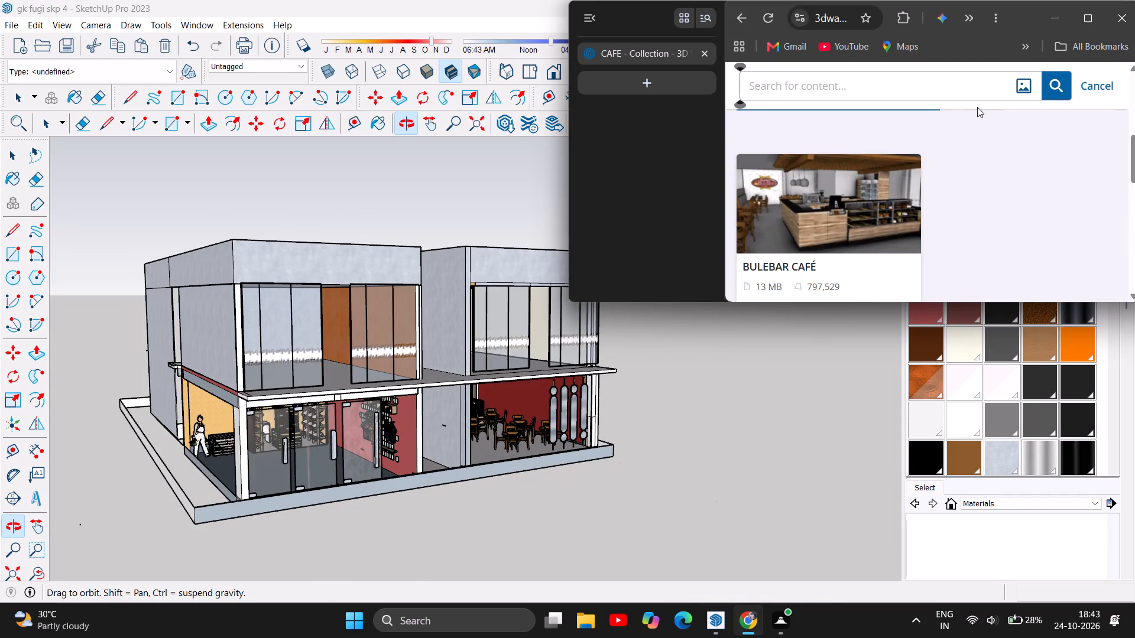
text(elevation)
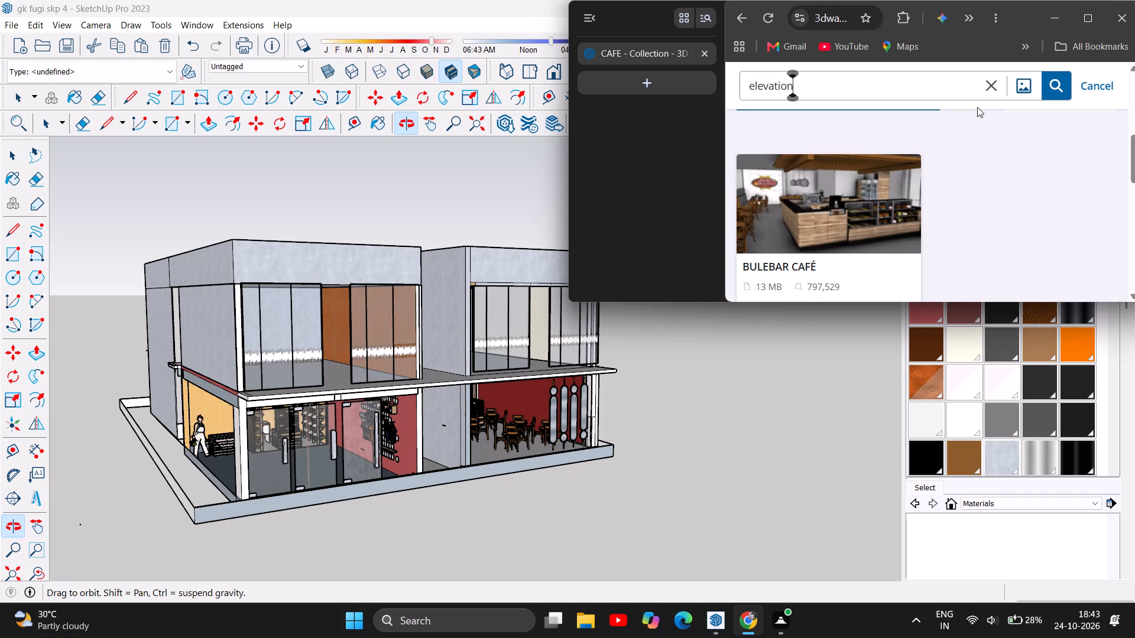
click(1059, 78)
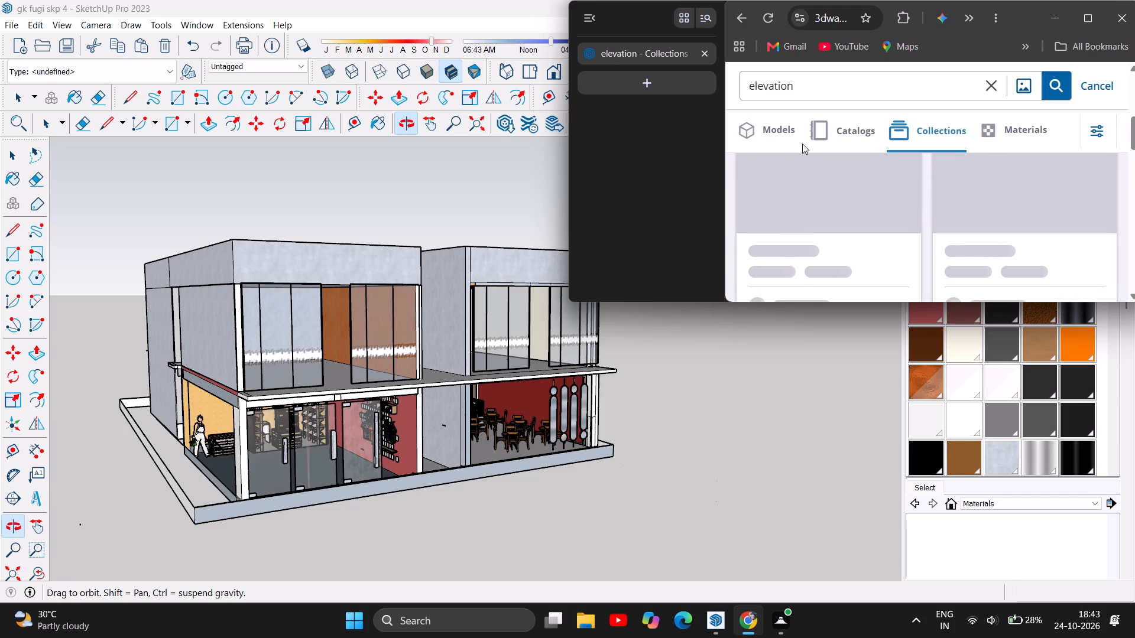
click(786, 135)
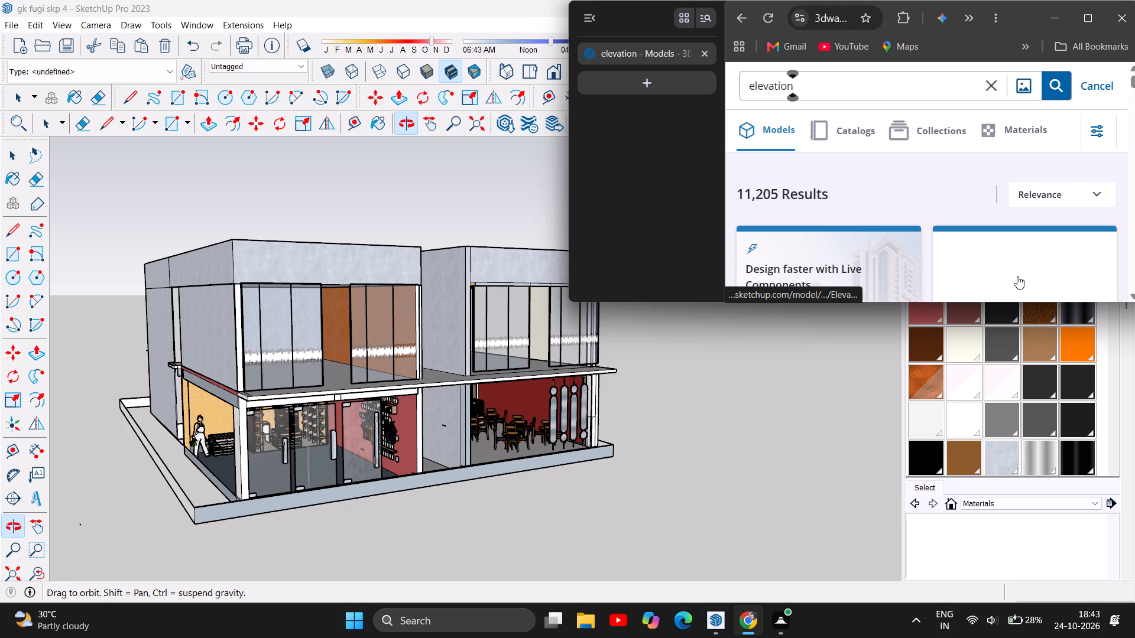
Browse the elevation model results for facade and building components that suit the two-storey building.
scroll(971, 230, down, 2)
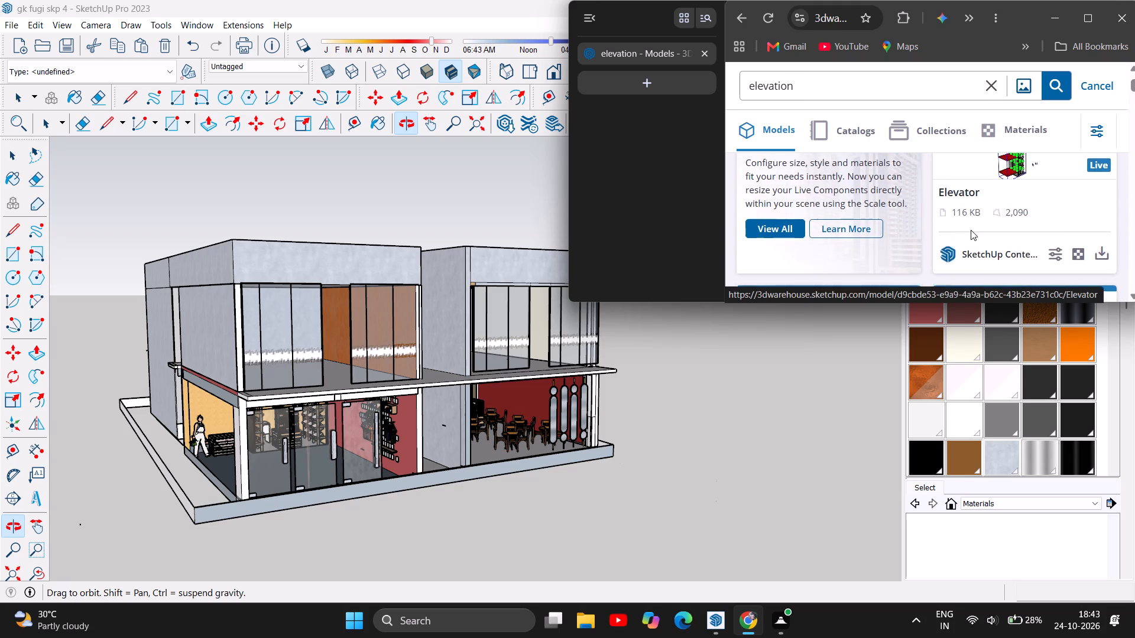
scroll(973, 208, down, 2)
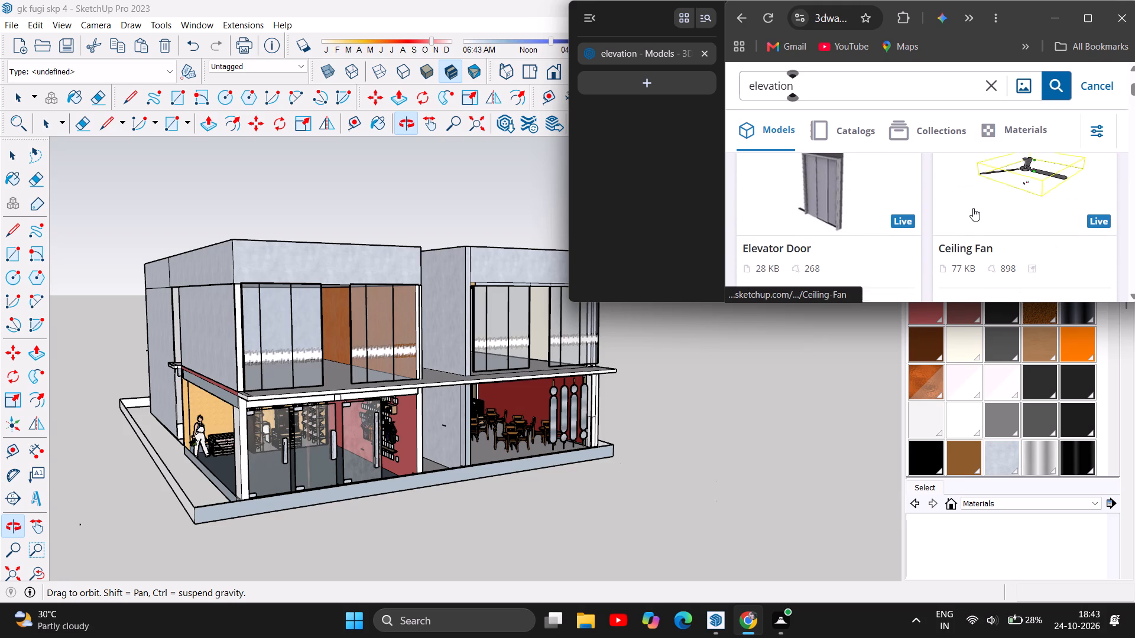
scroll(973, 208, down, 4)
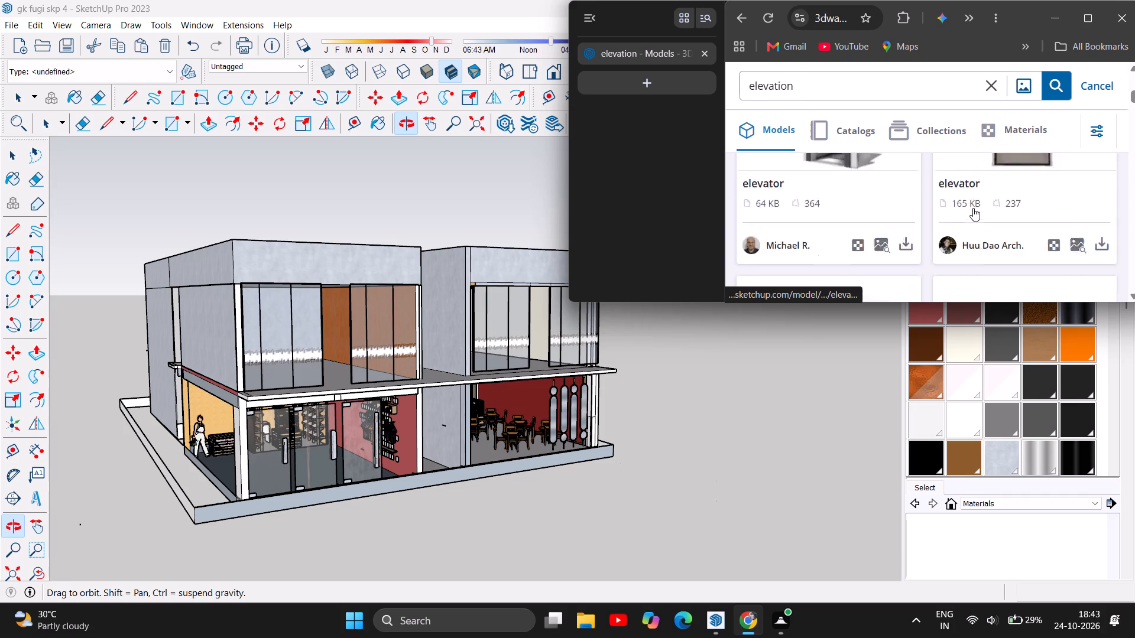
scroll(973, 208, down, 7)
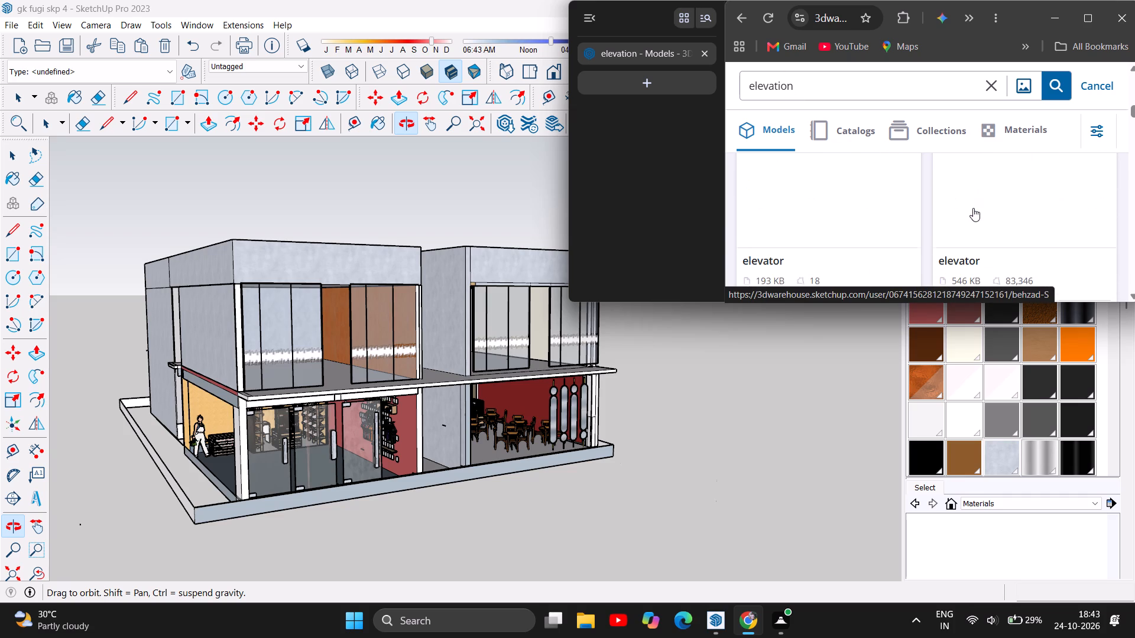
scroll(973, 208, down, 10)
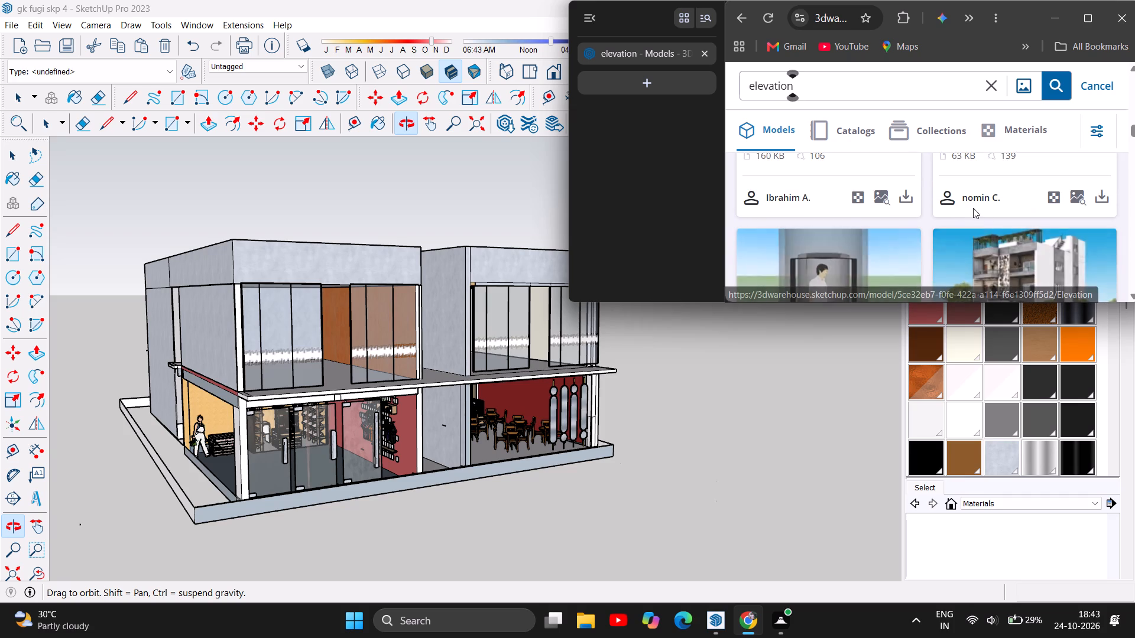
scroll(973, 208, down, 5)
scroll(973, 208, up, 2)
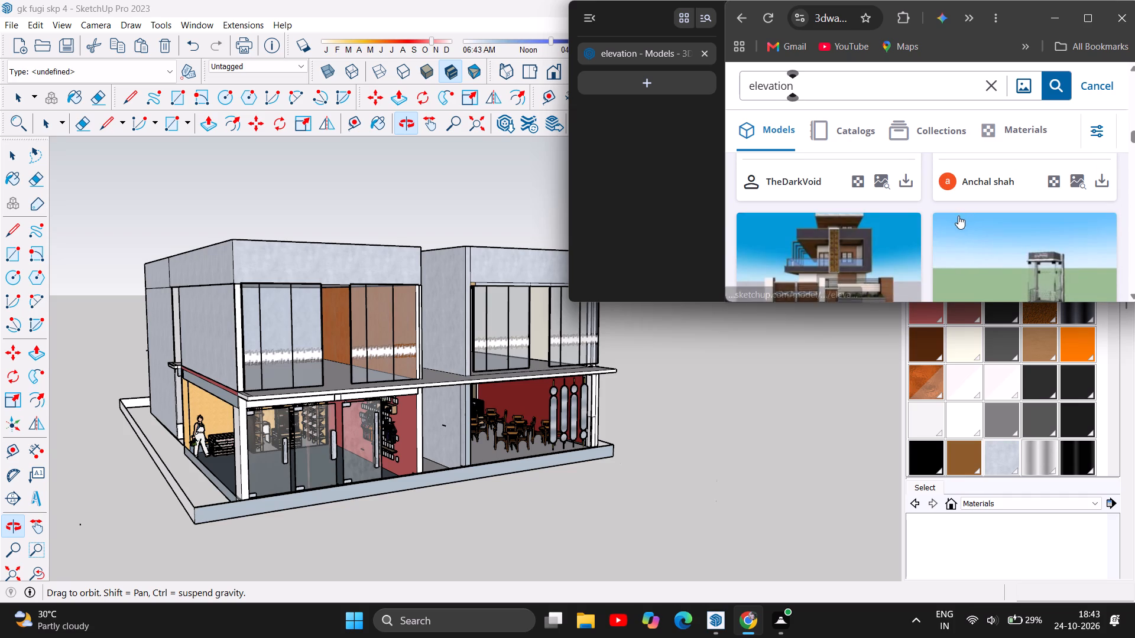
scroll(954, 233, down, 4)
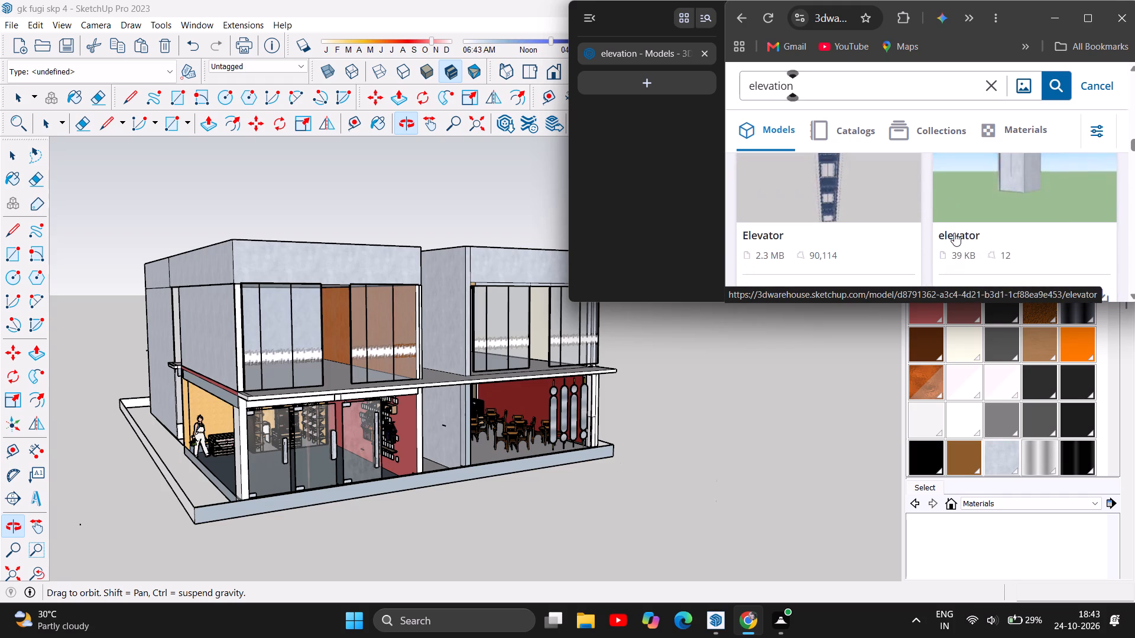
scroll(954, 233, down, 5)
scroll(954, 233, up, 3)
scroll(954, 233, down, 3)
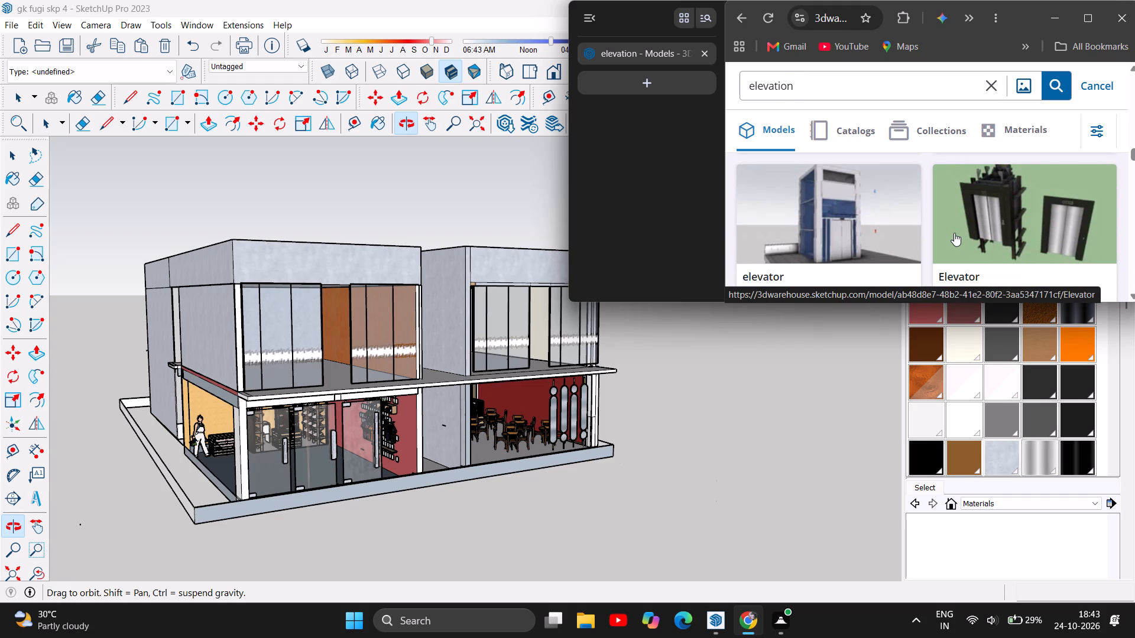
scroll(954, 233, down, 5)
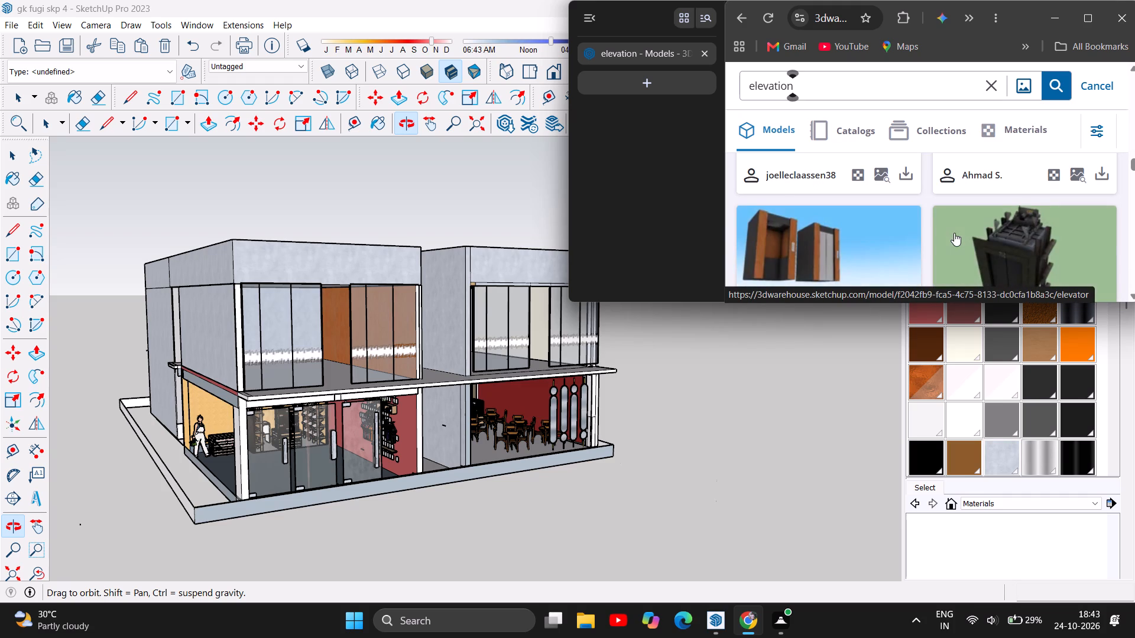
scroll(954, 233, down, 1)
scroll(954, 233, up, 2)
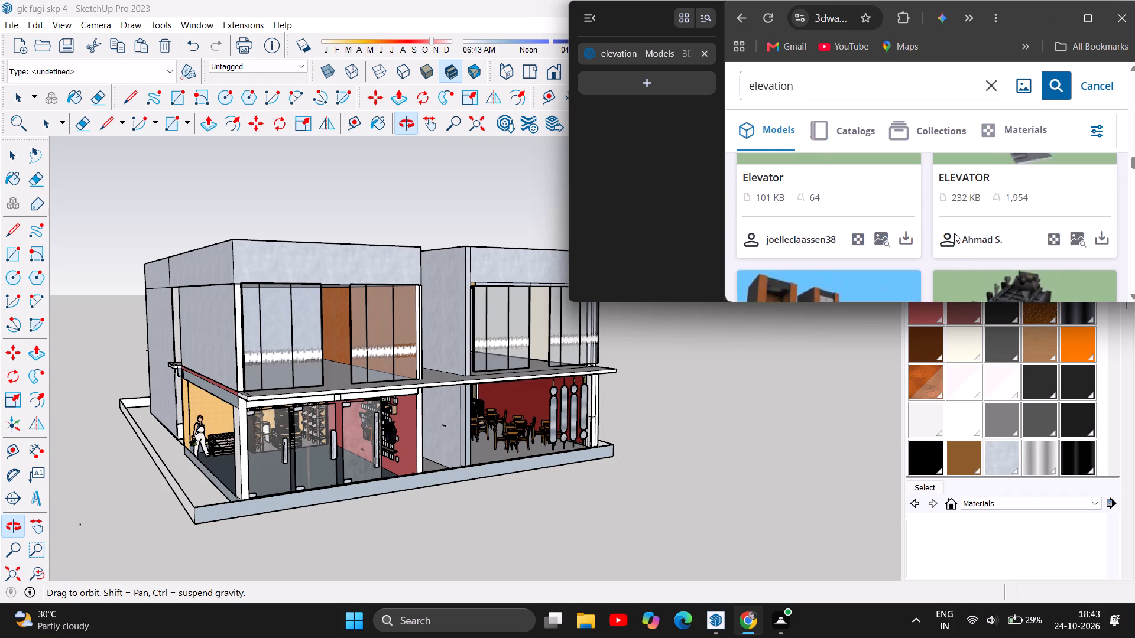
scroll(954, 233, down, 8)
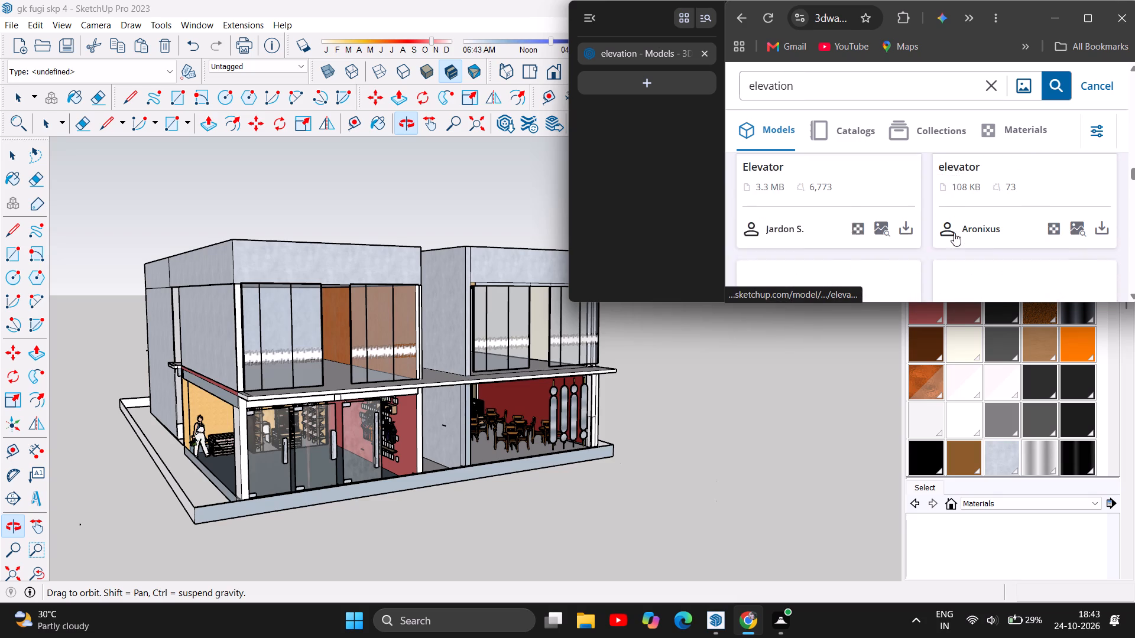
scroll(954, 233, down, 6)
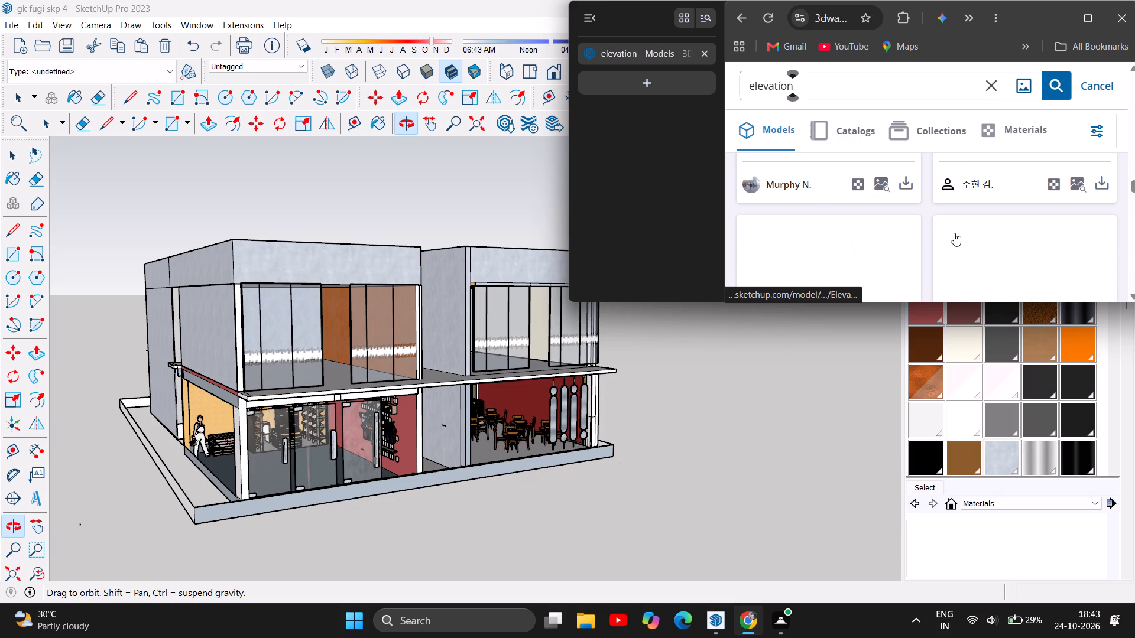
scroll(954, 233, down, 2)
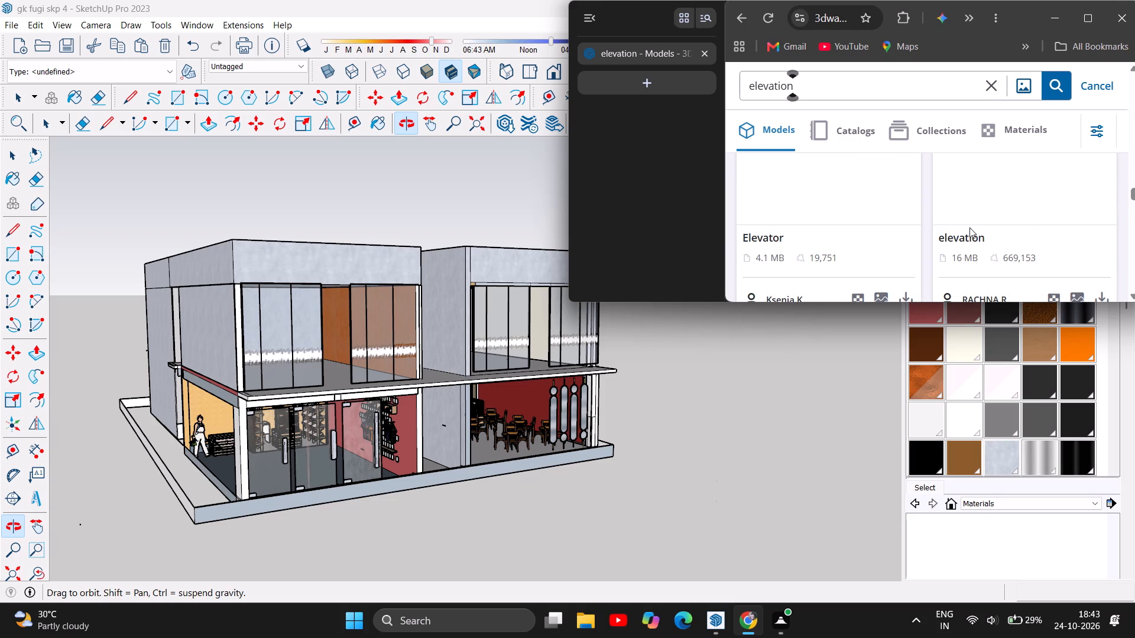
scroll(969, 227, down, 4)
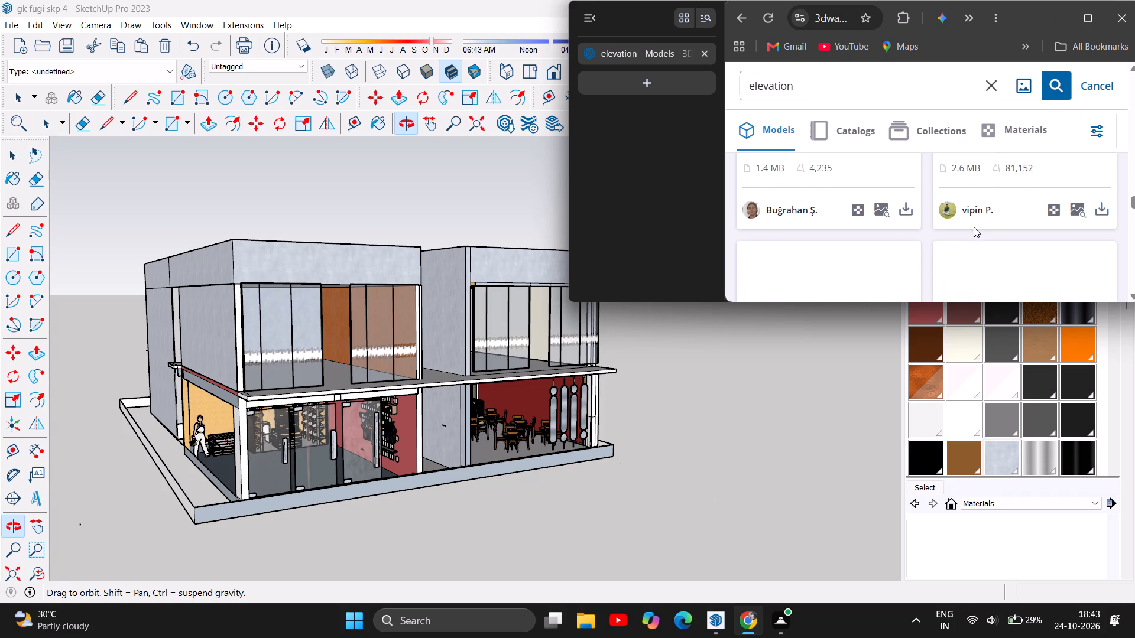
scroll(1008, 250, up, 9)
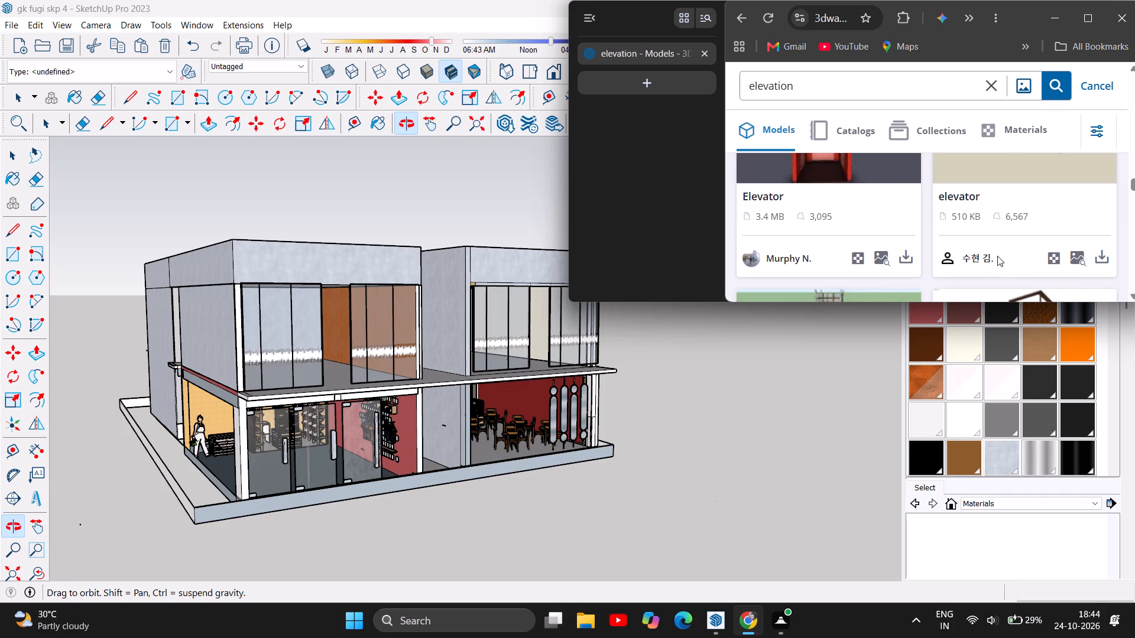
scroll(997, 256, up, 8)
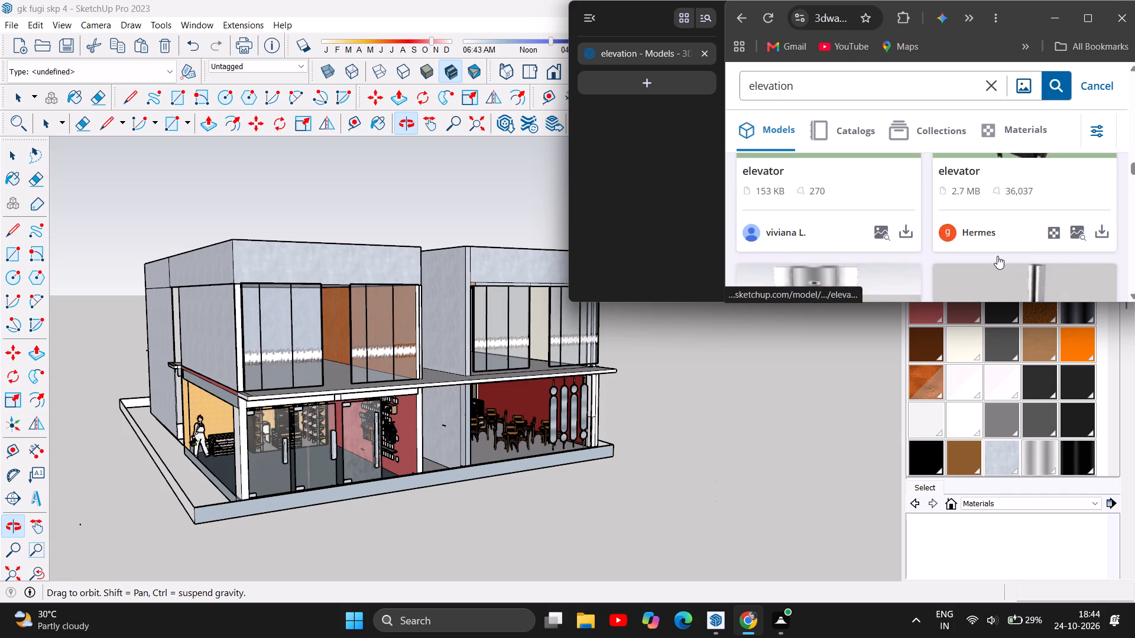
scroll(997, 256, up, 11)
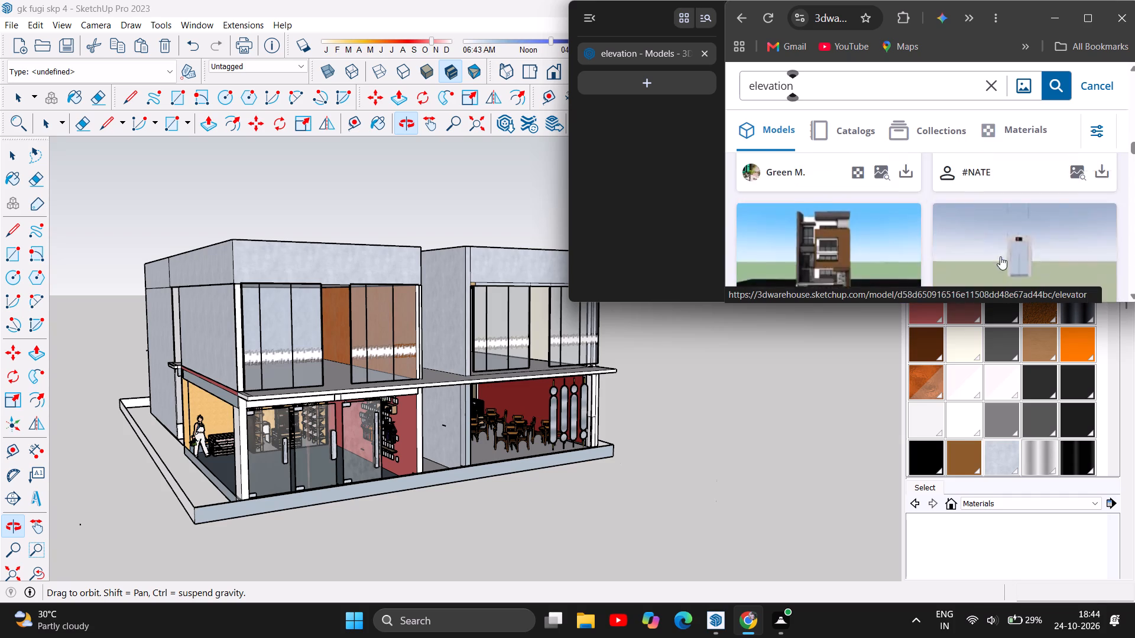
scroll(1000, 256, up, 1)
Show materials for the elevation search and download the Shaw Brick smooth buff clay brick material.
click(1004, 134)
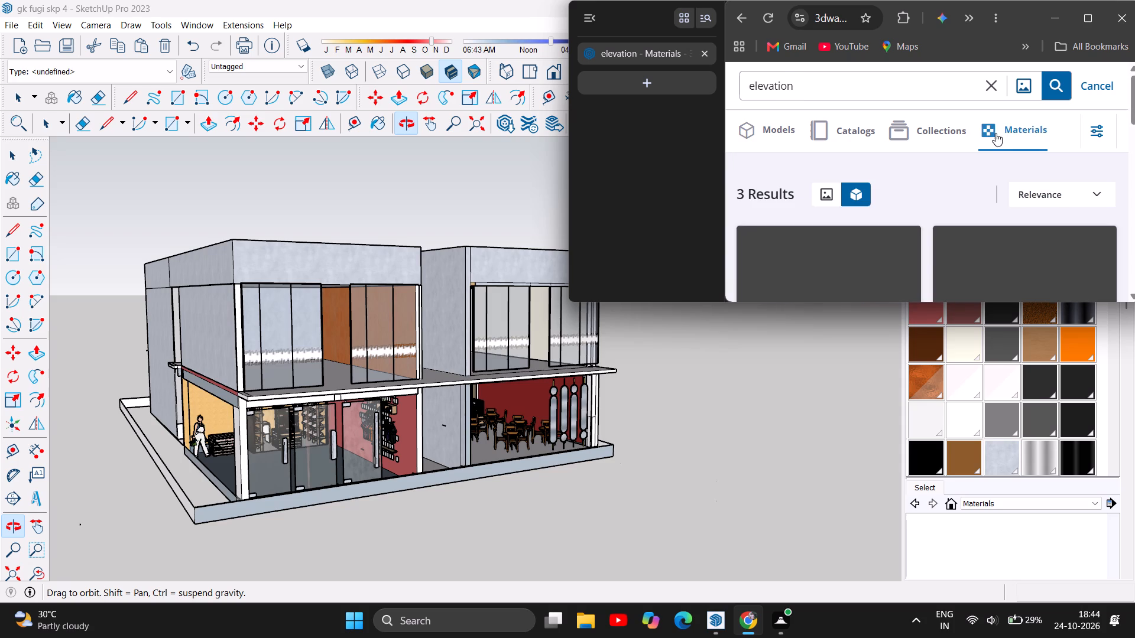
scroll(977, 183, down, 4)
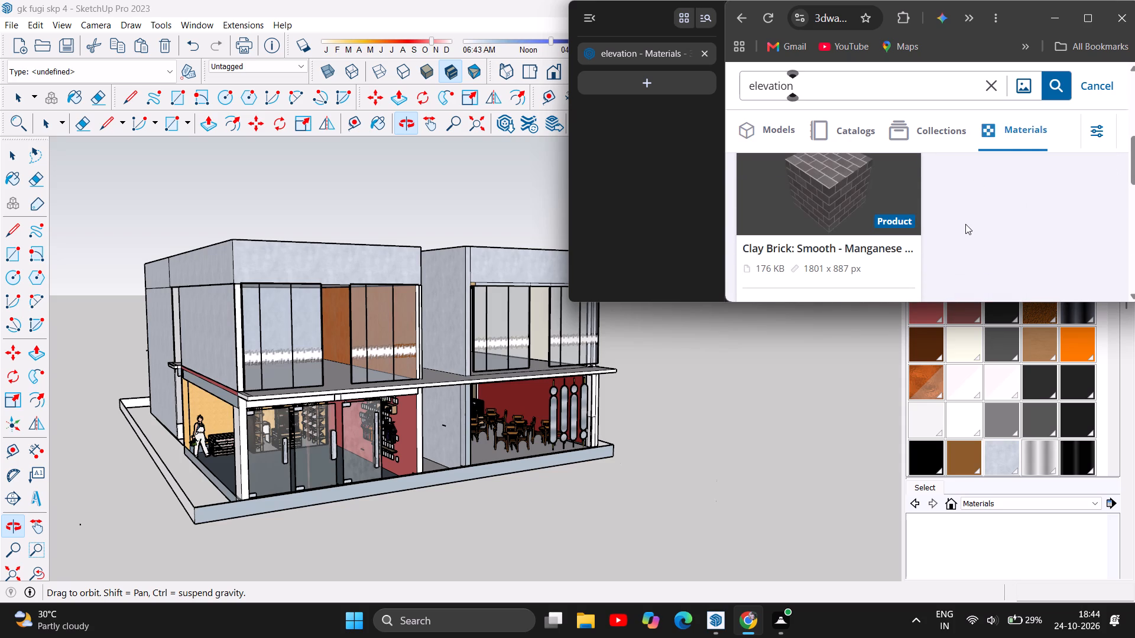
scroll(965, 224, up, 4)
scroll(1030, 243, down, 1)
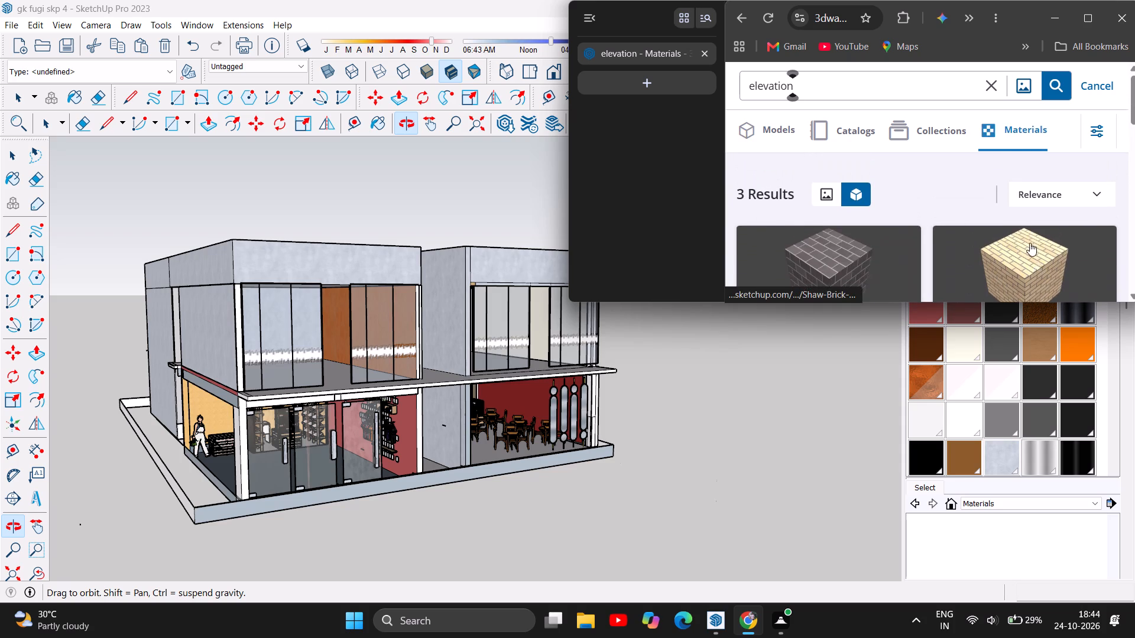
scroll(1030, 243, down, 1)
scroll(994, 226, up, 1)
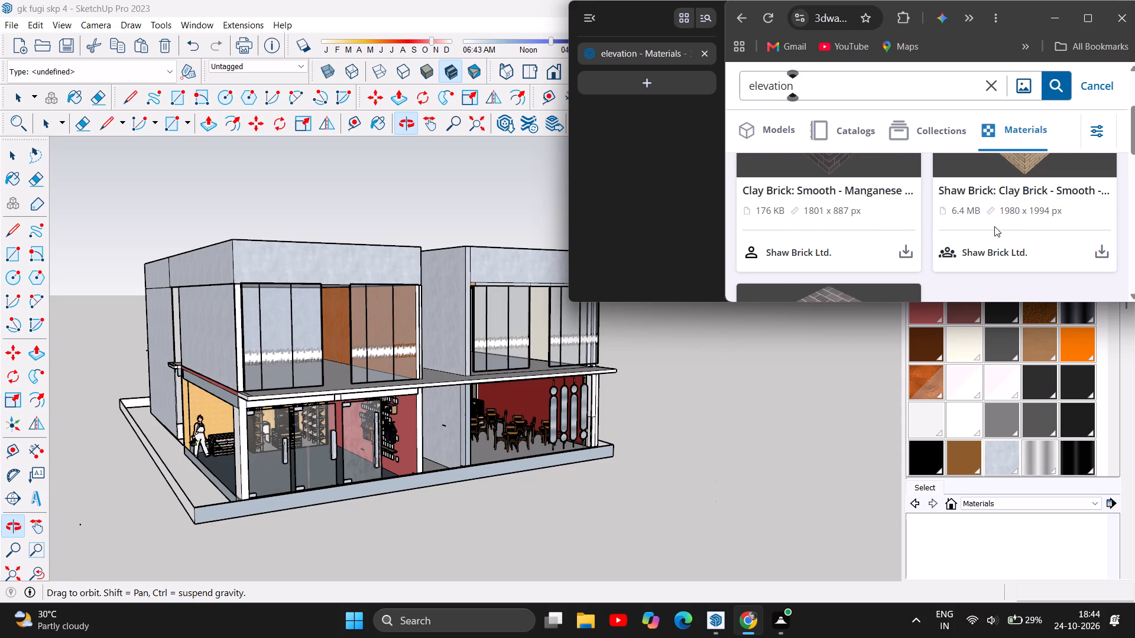
scroll(994, 226, down, 1)
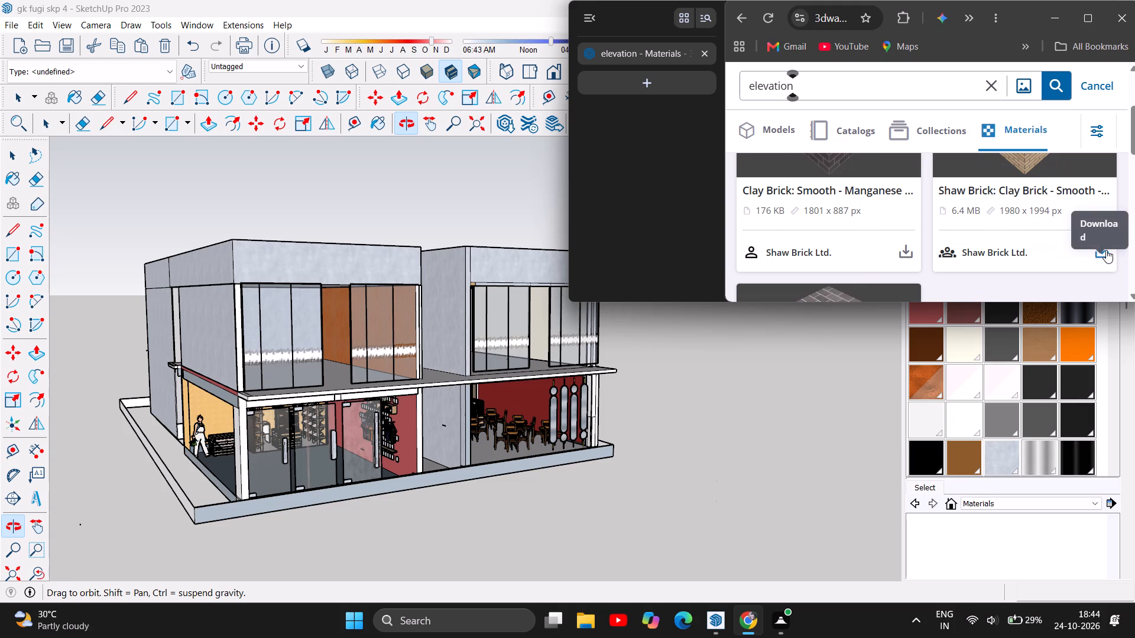
click(1106, 250)
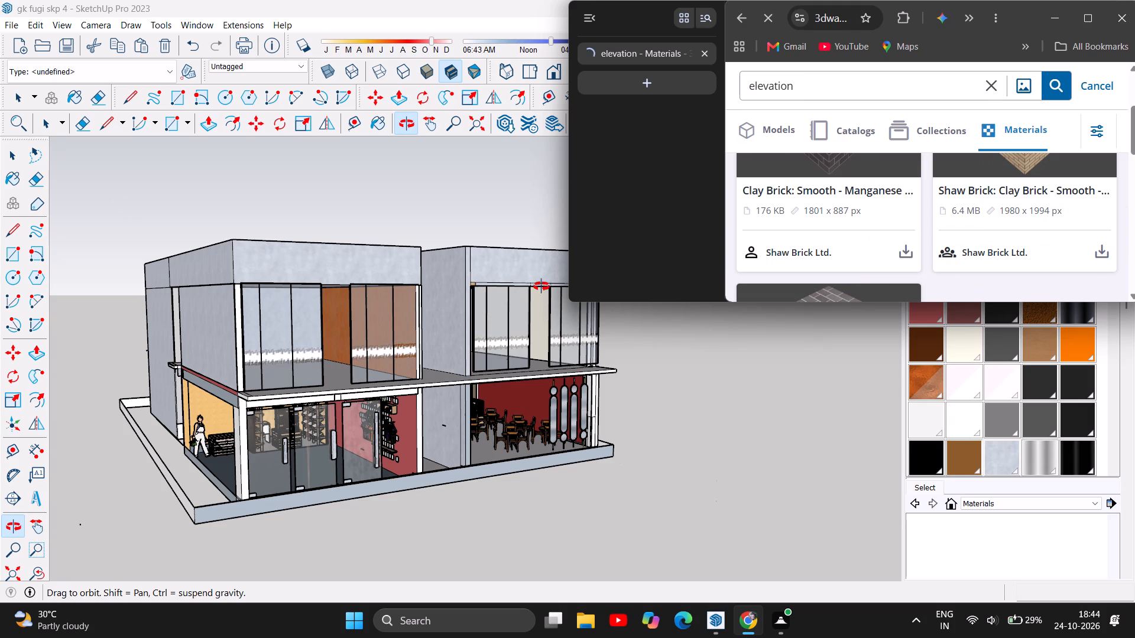
In SketchUp, import "Wood+Wall+Panel_251006 (1)" from Downloads and place it on the upper floor across the stair passage opening between the glazed fronts.
scroll(546, 246, up, 2)
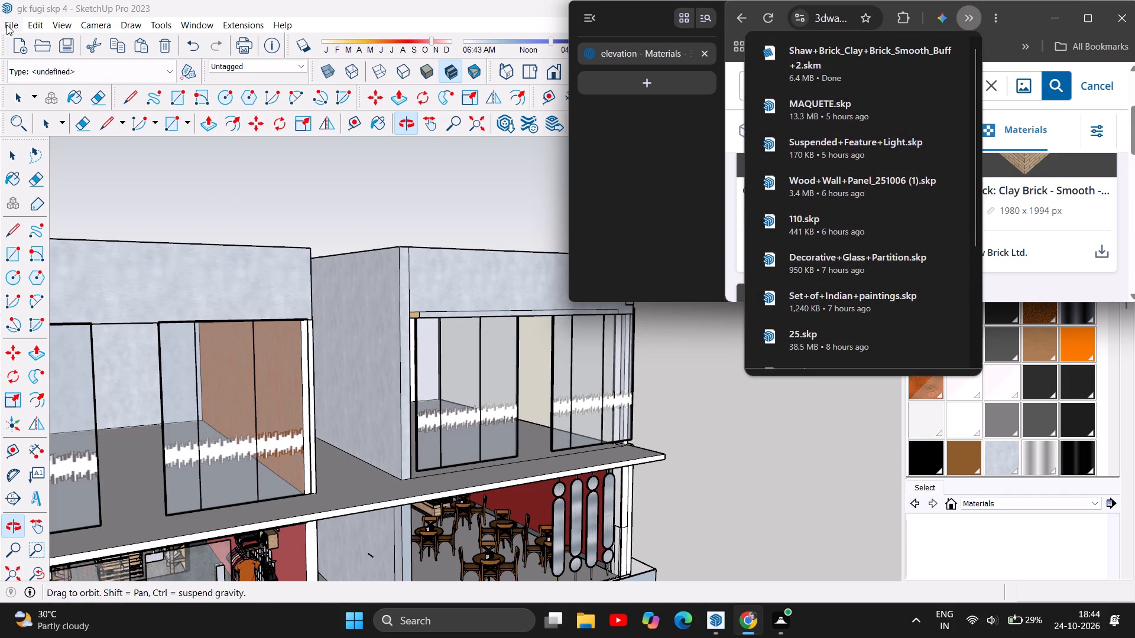
click(7, 25)
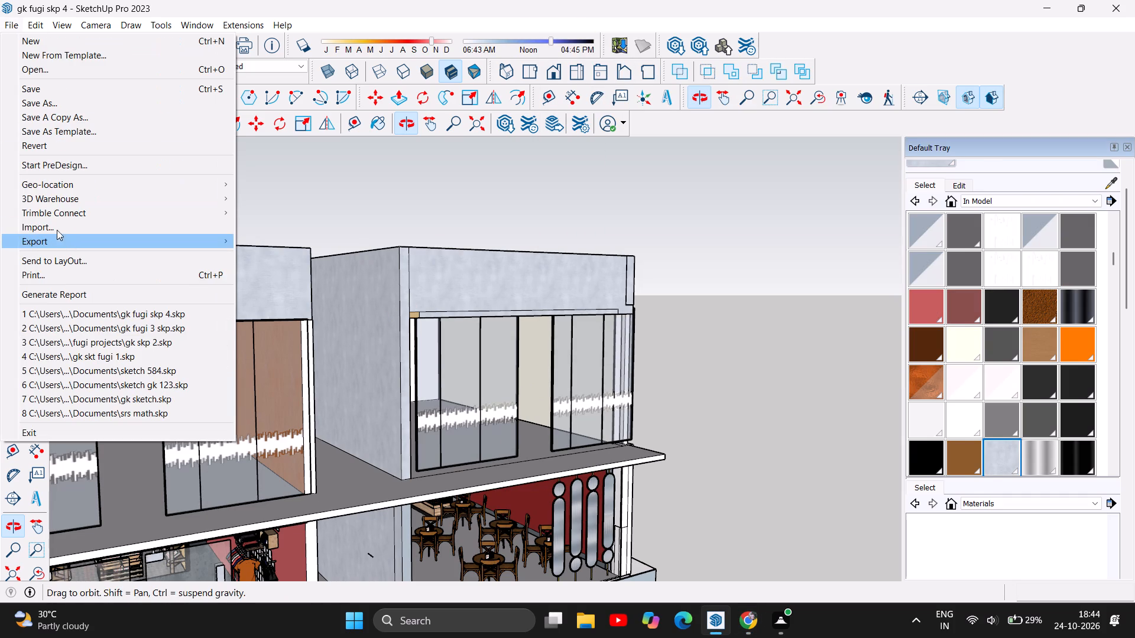
click(57, 222)
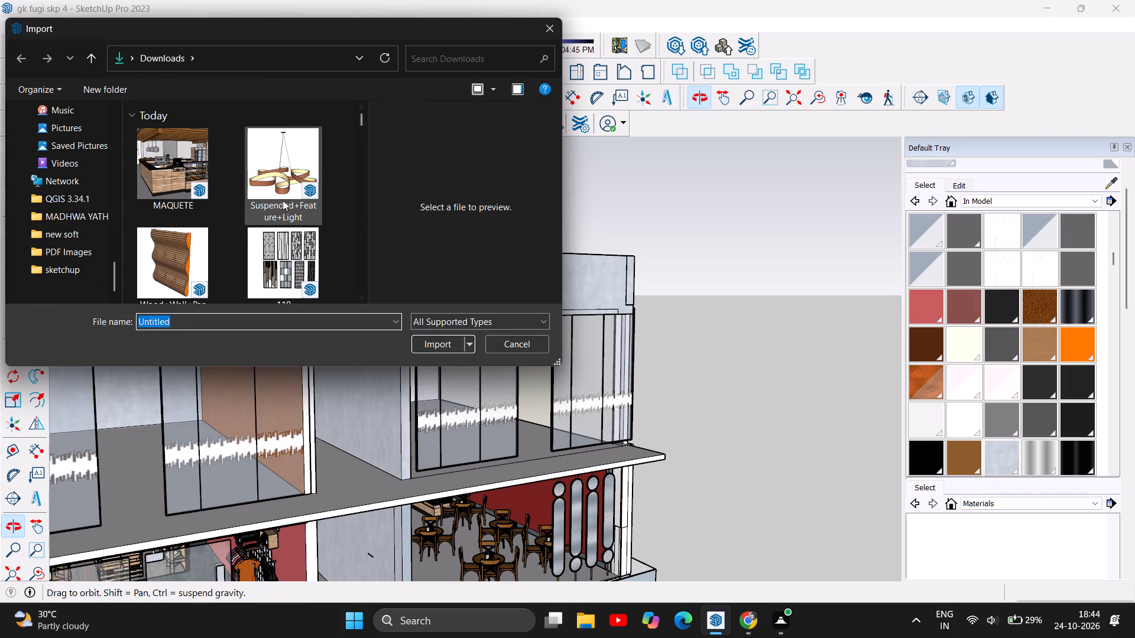
scroll(281, 201, down, 3)
scroll(279, 201, up, 1)
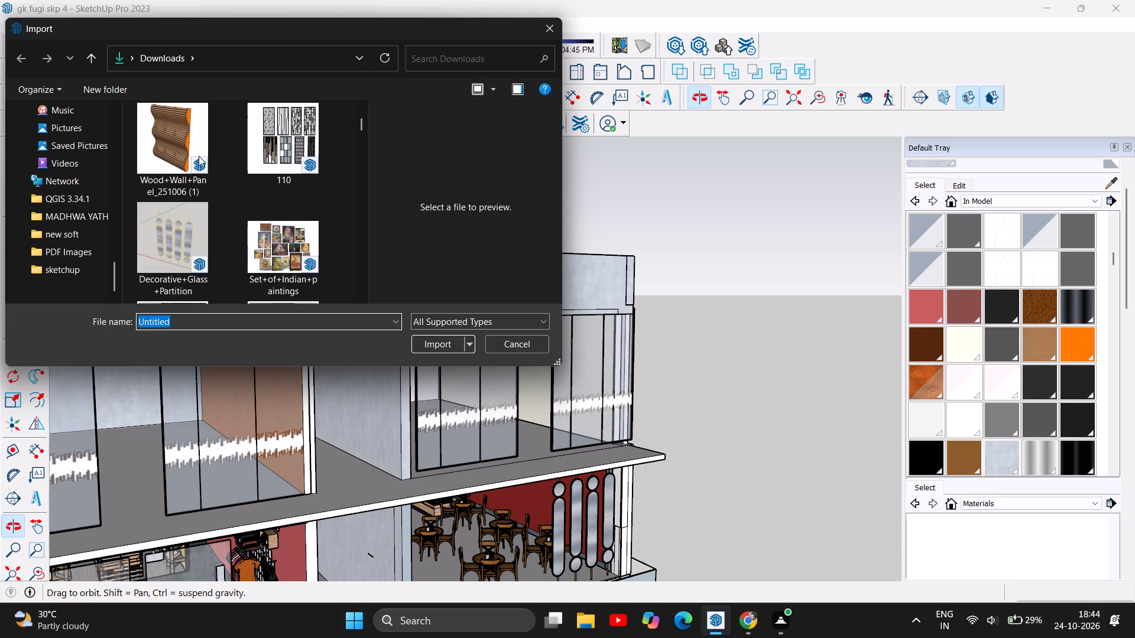
click(178, 149)
click(446, 348)
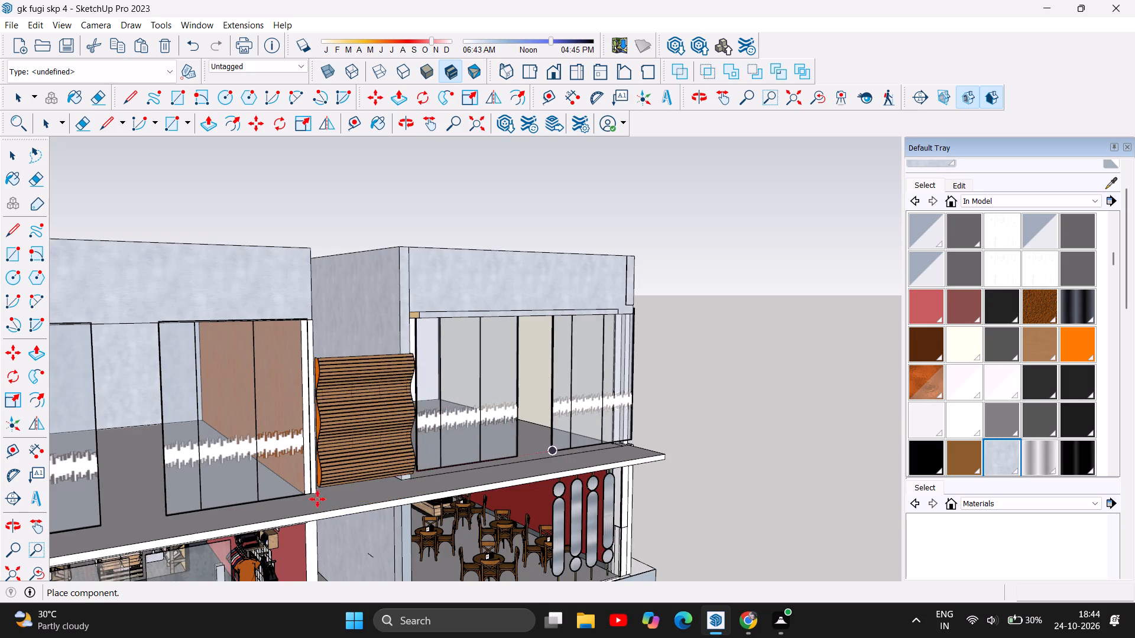
click(317, 496)
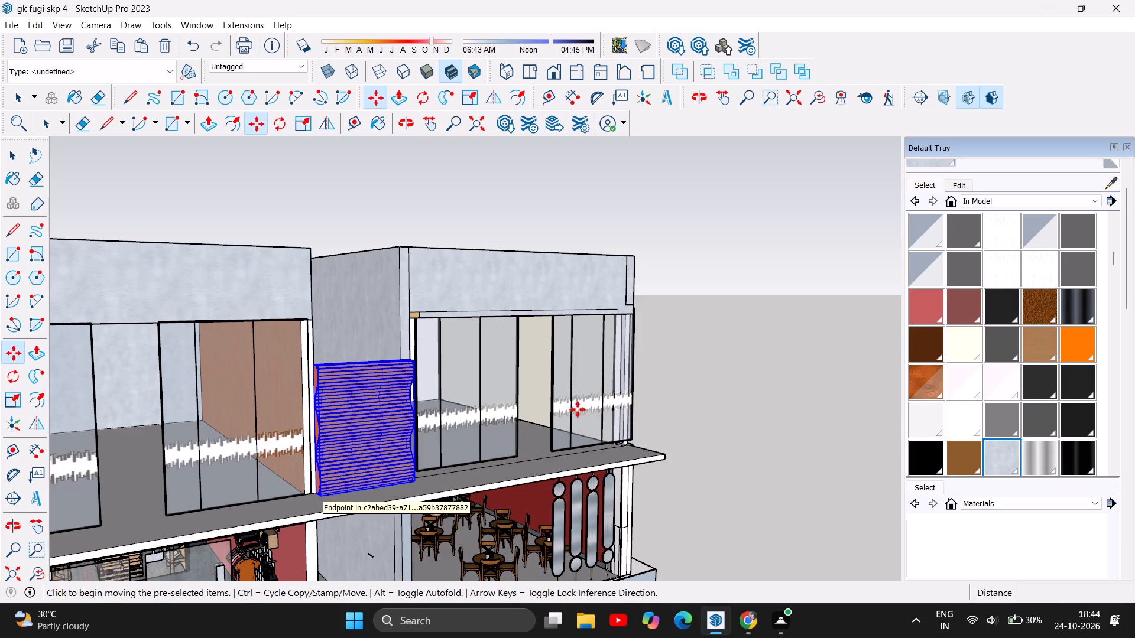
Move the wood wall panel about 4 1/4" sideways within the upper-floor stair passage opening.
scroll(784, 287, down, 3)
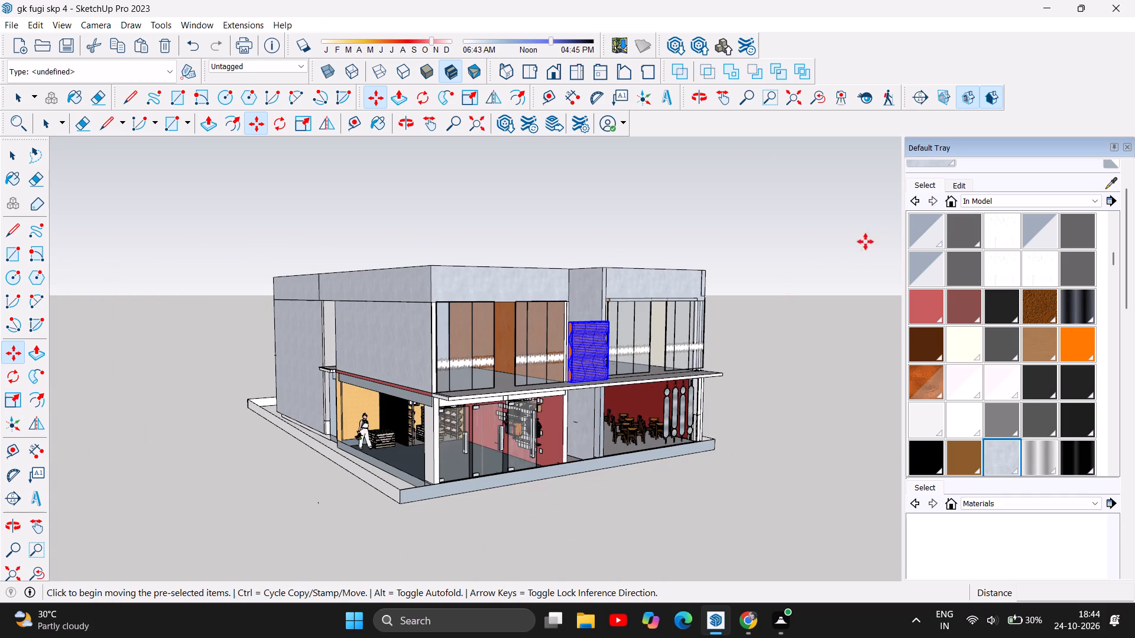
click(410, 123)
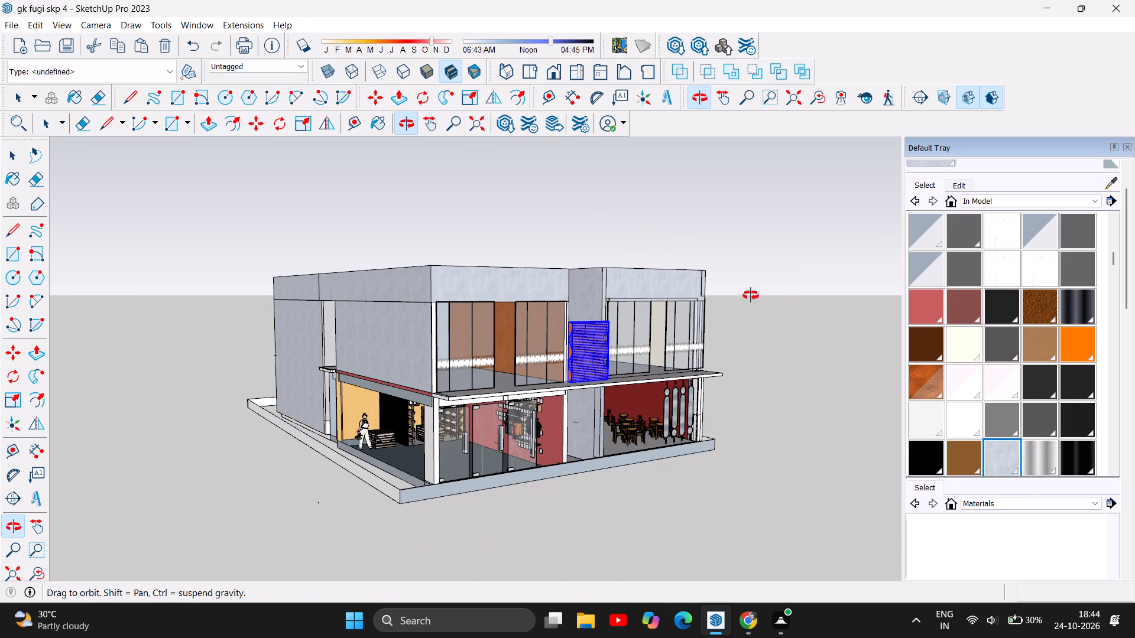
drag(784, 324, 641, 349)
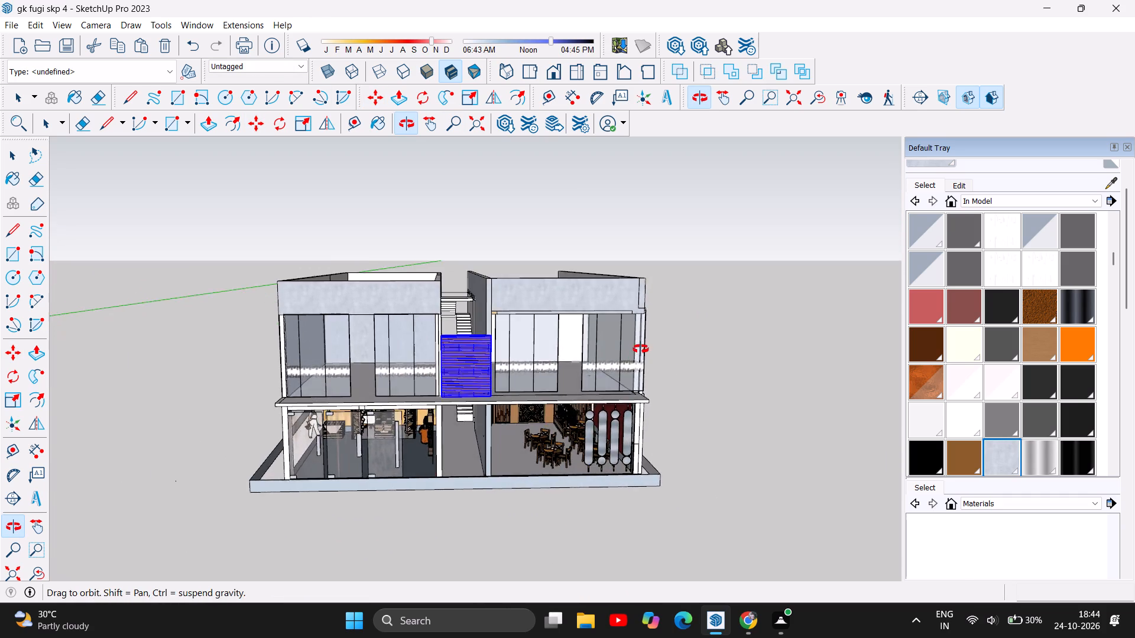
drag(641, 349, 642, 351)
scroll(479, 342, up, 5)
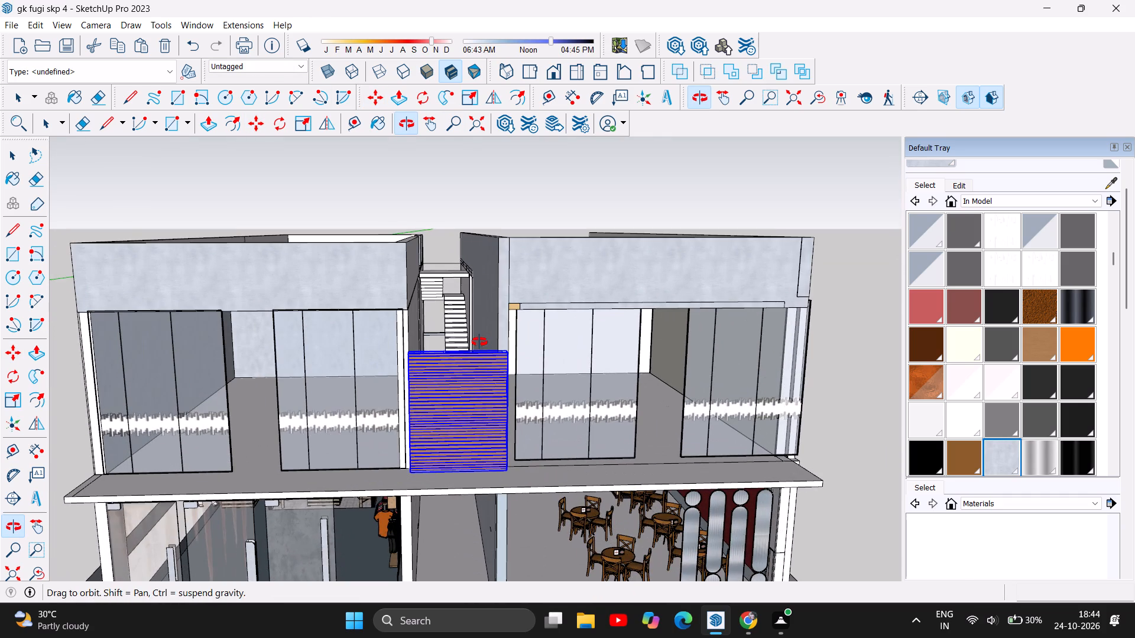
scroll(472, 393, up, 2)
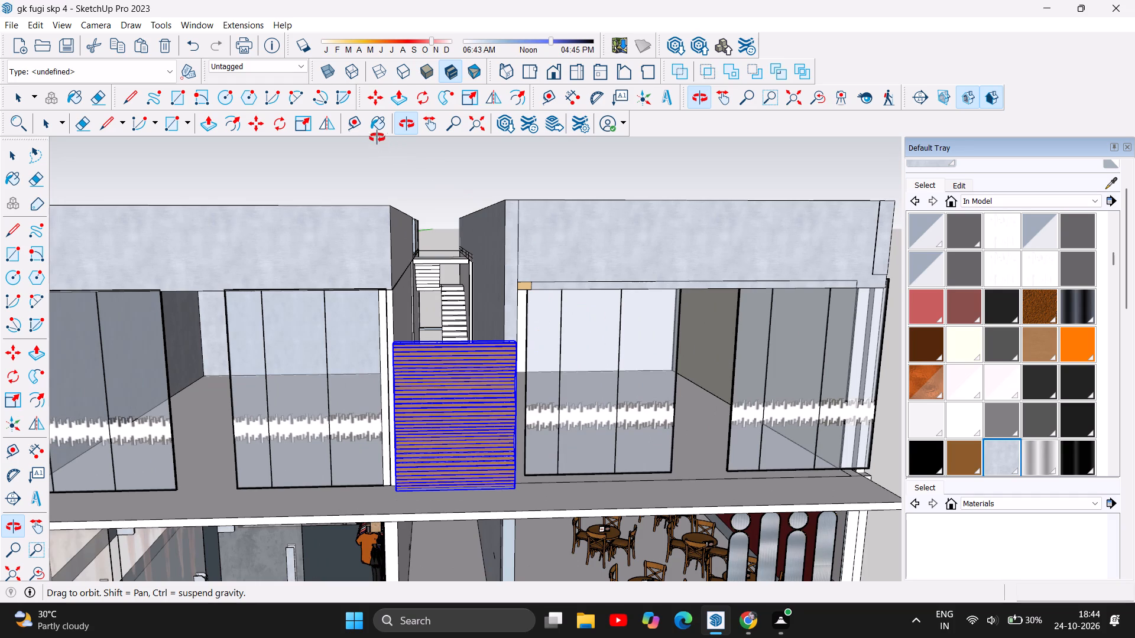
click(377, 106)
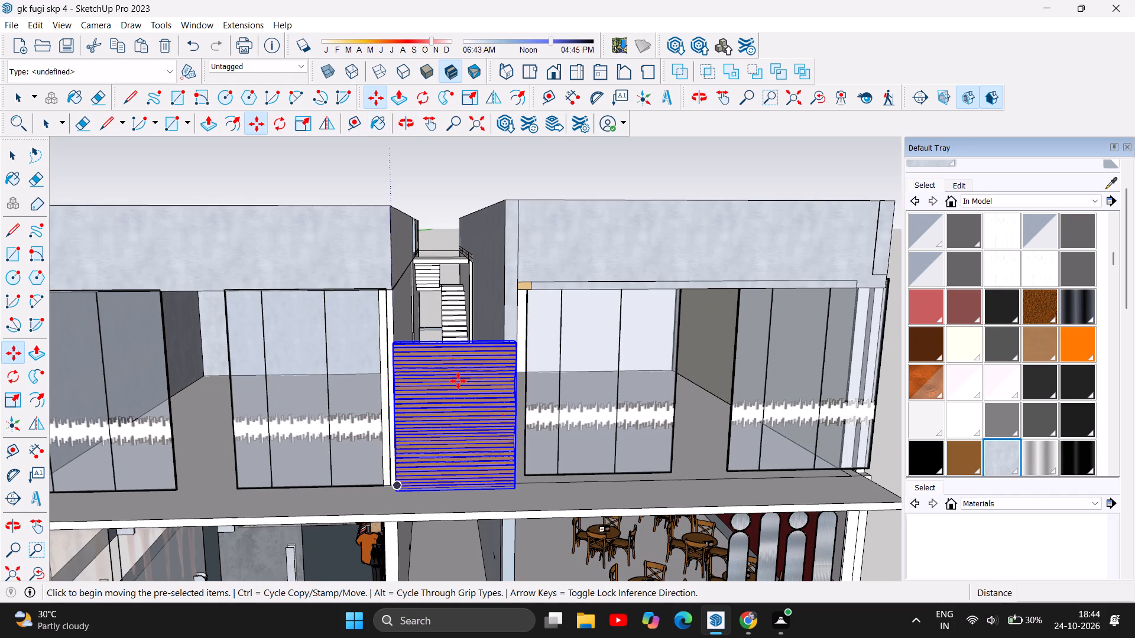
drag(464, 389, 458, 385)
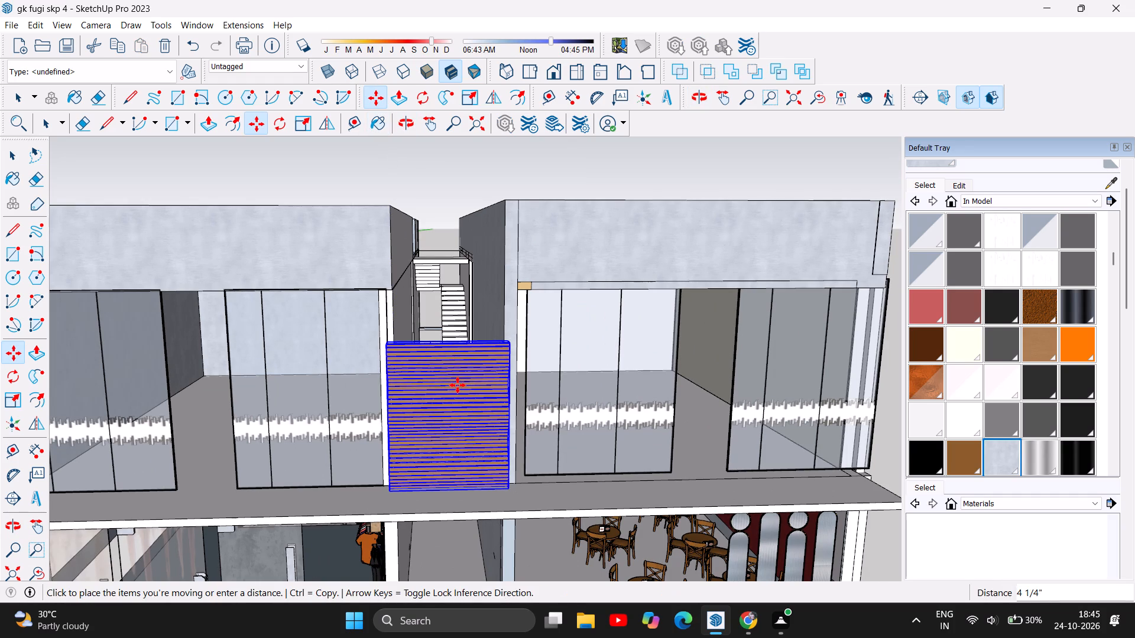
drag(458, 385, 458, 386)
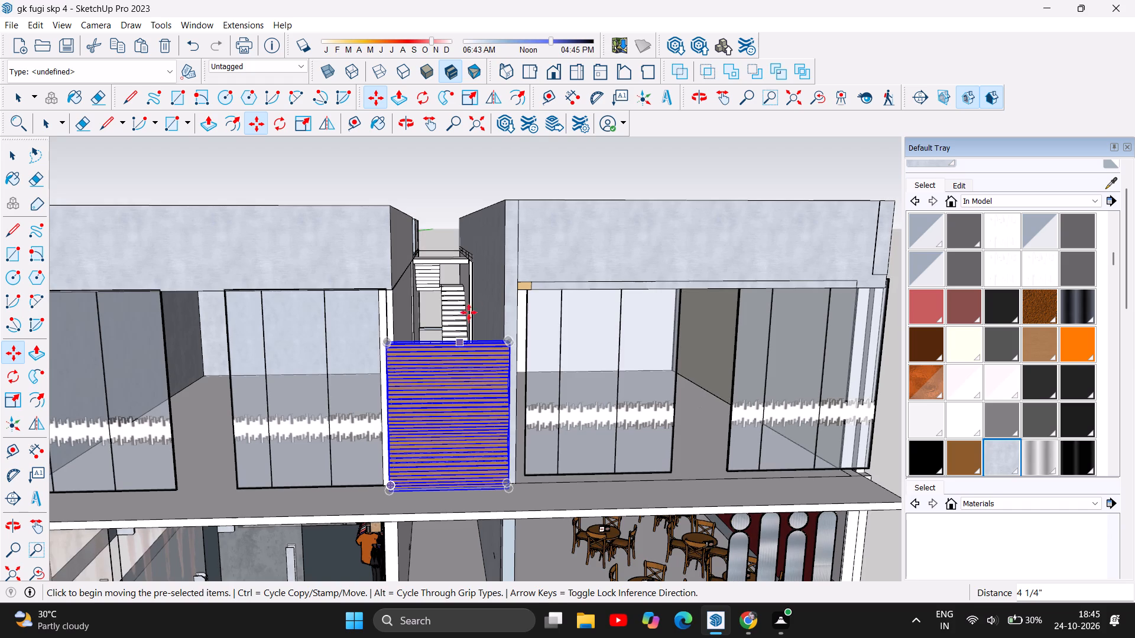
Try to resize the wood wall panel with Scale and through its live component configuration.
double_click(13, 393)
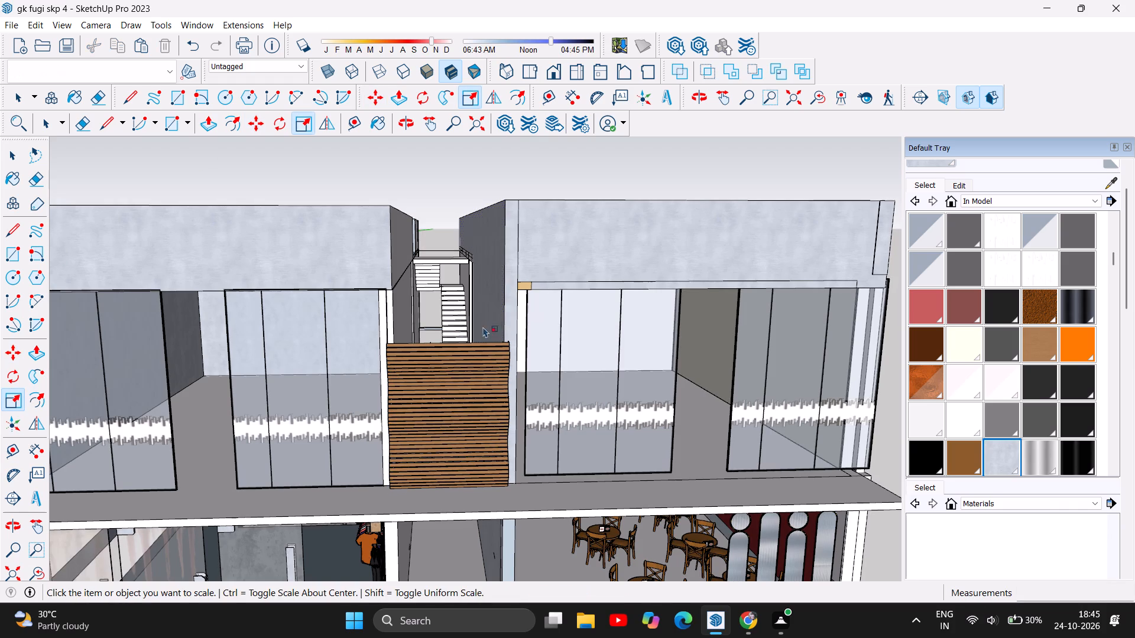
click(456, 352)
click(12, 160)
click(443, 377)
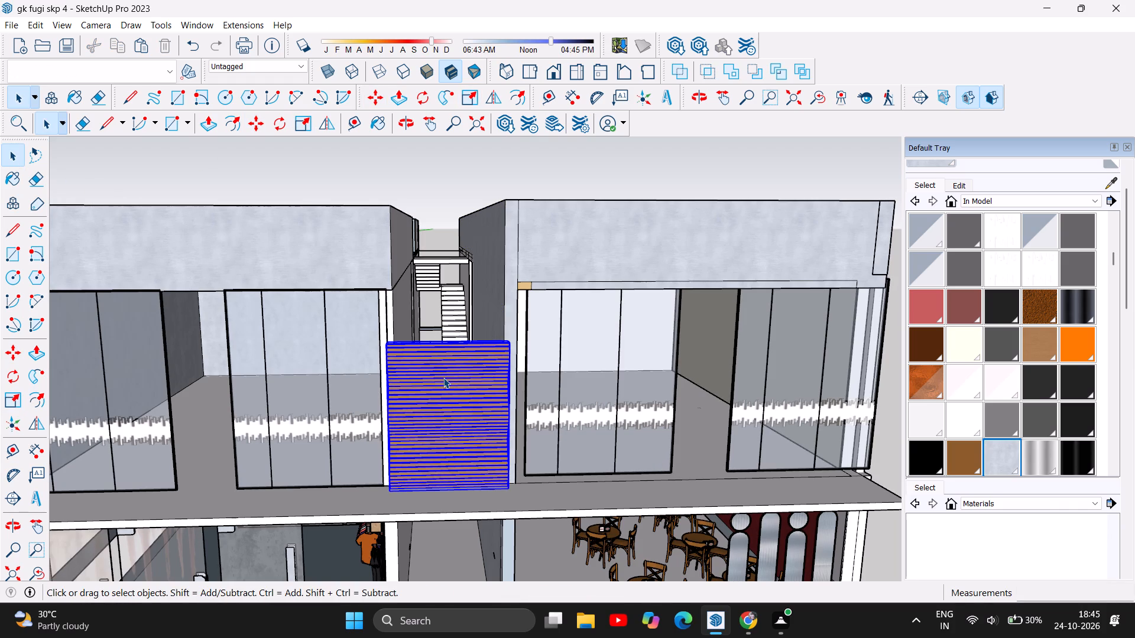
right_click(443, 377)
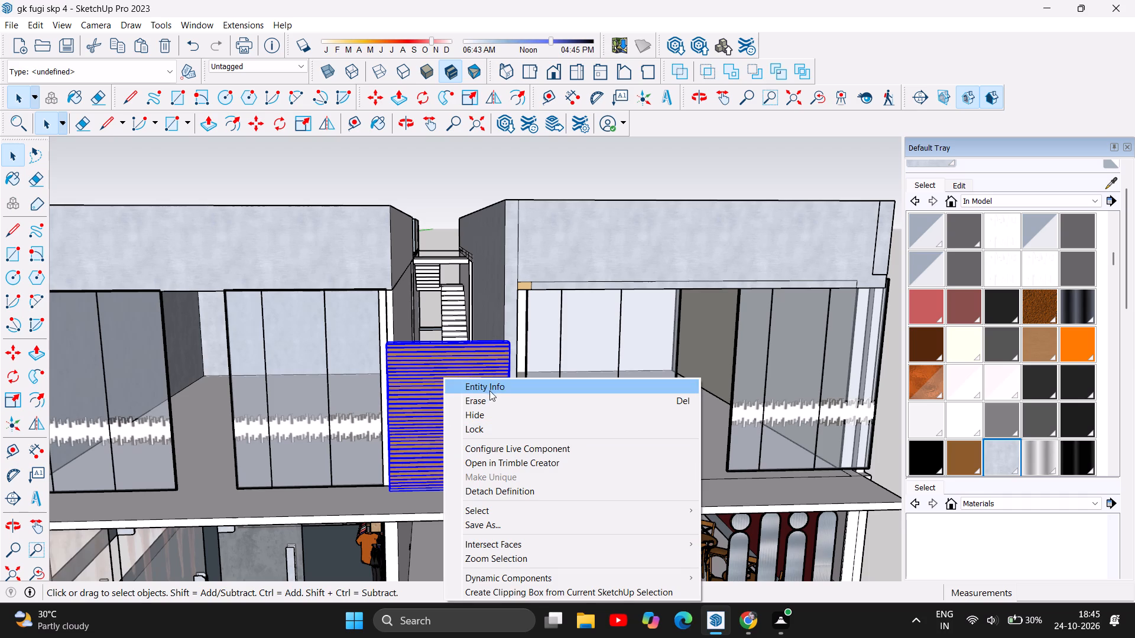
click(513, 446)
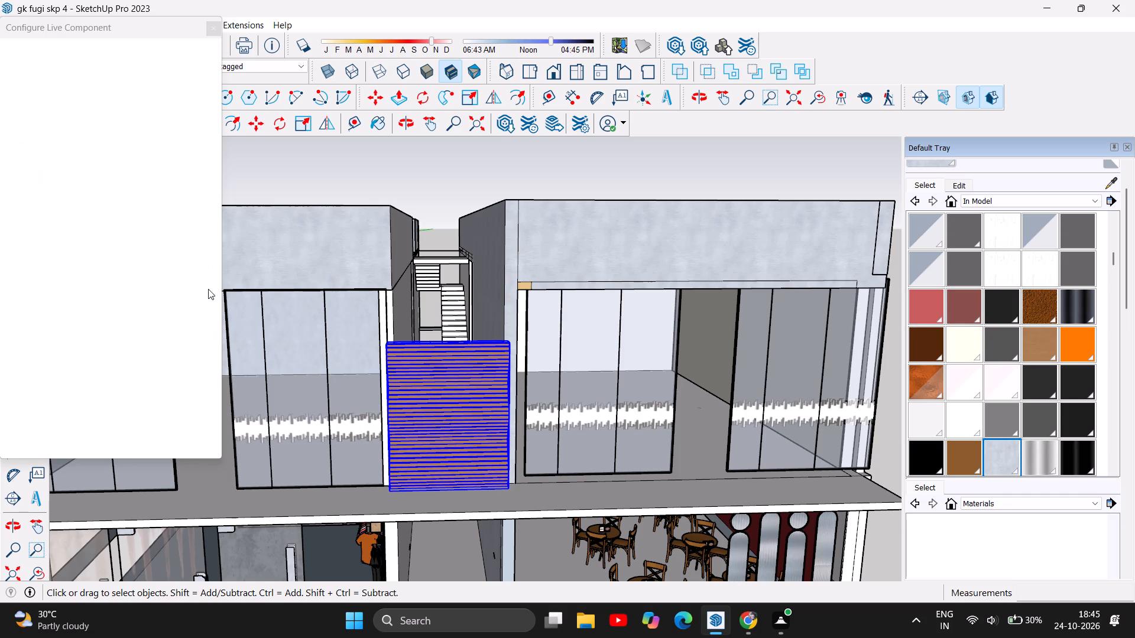
Delete the wood wall panel from the upper-floor stair passage opening.
click(453, 375)
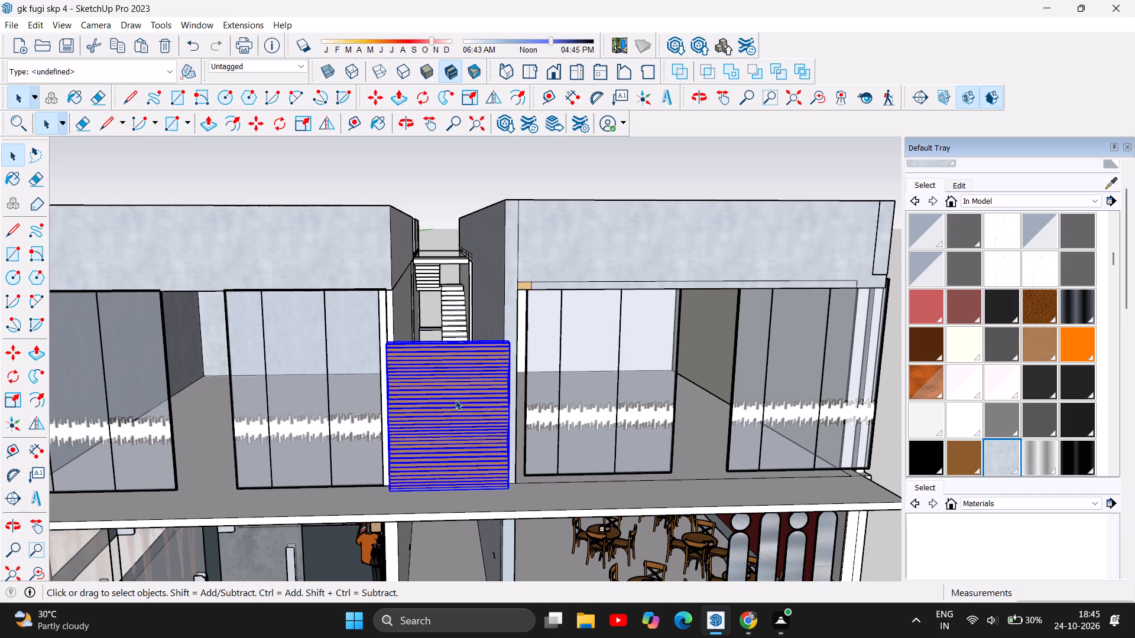
key(Delete)
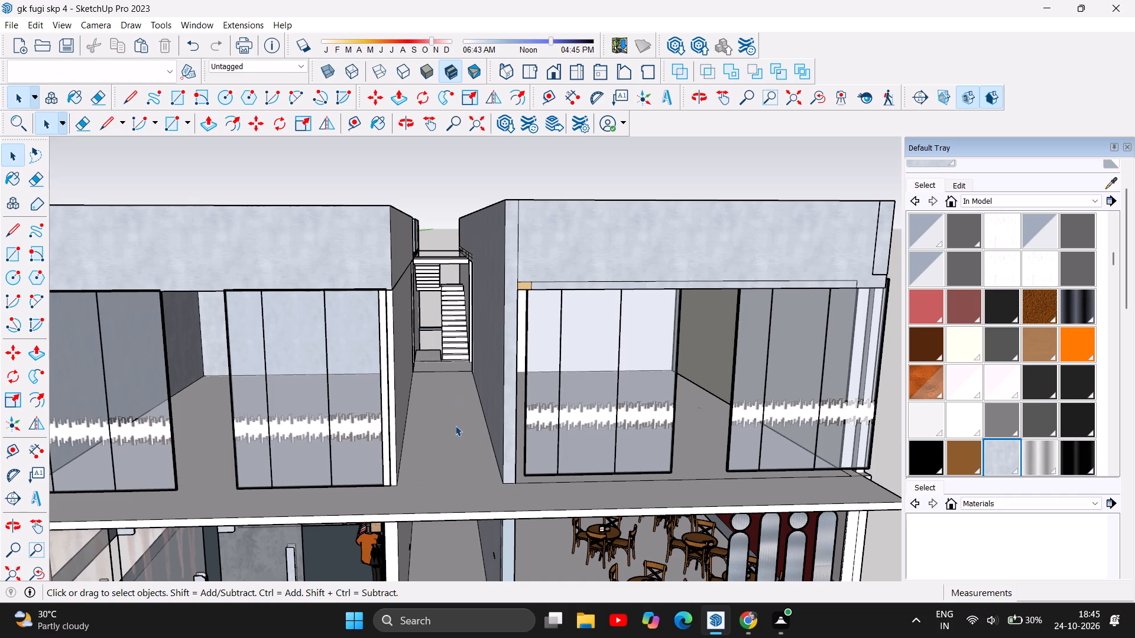
Capture a rectangular screenshot of the whole building in a corner perspective showing its plain side wall and glazed front.
scroll(485, 238, up, 3)
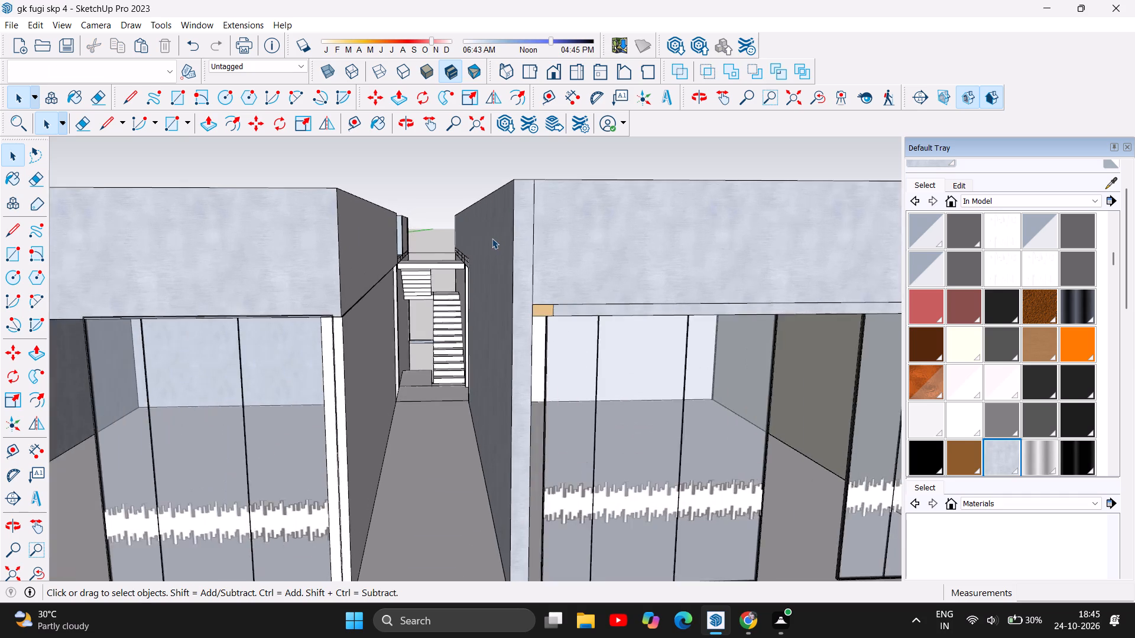
scroll(492, 238, up, 1)
scroll(492, 238, down, 10)
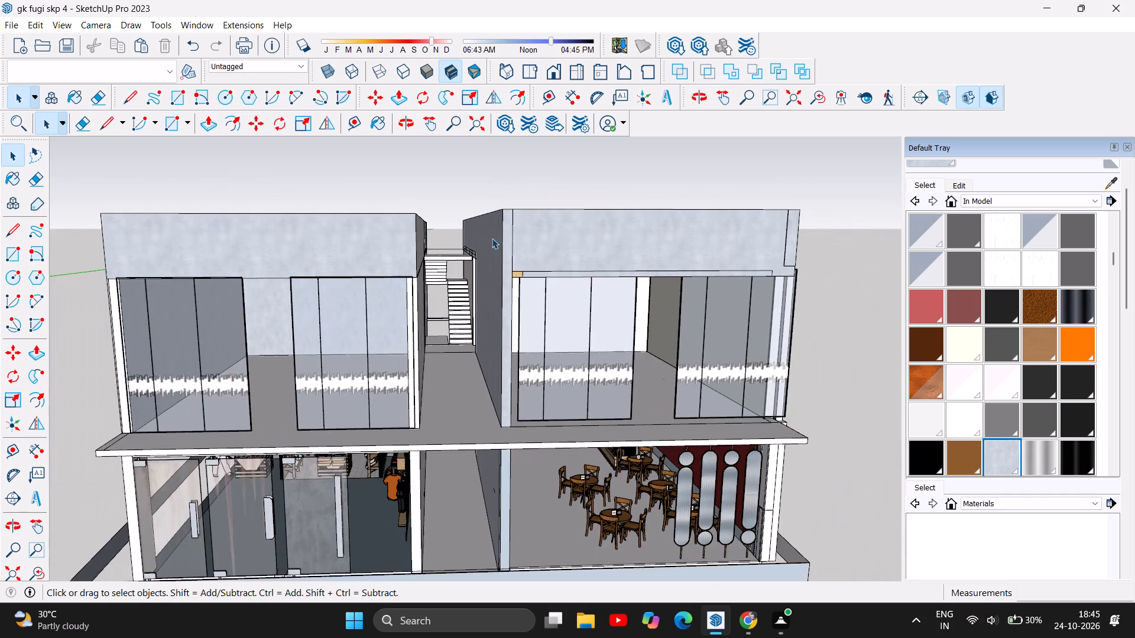
scroll(492, 238, down, 4)
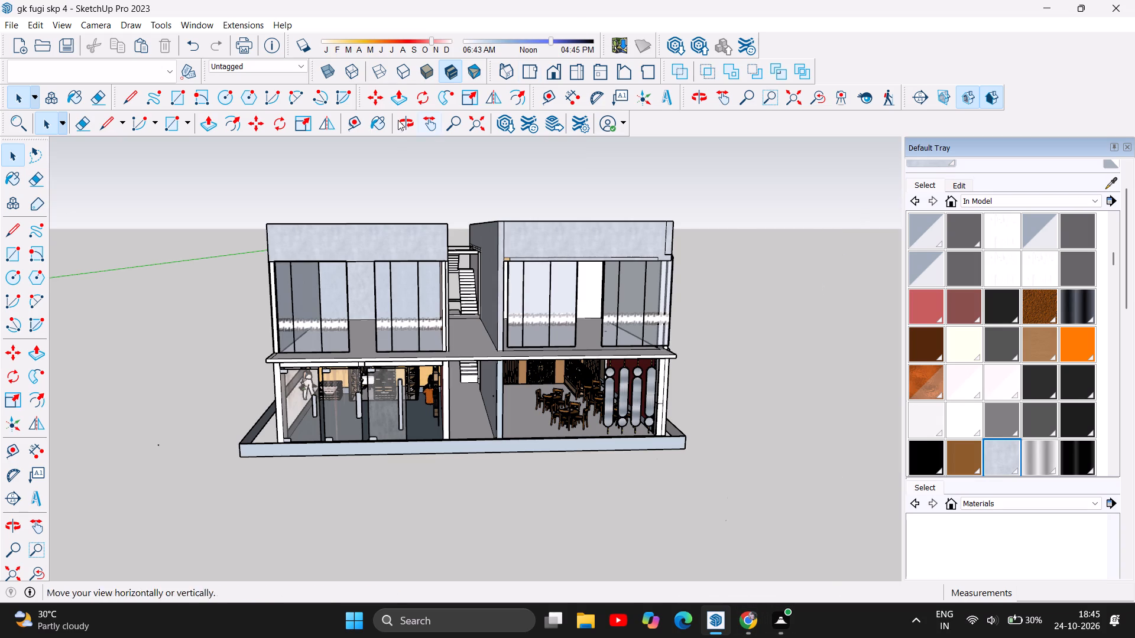
click(397, 118)
drag(188, 409, 255, 418)
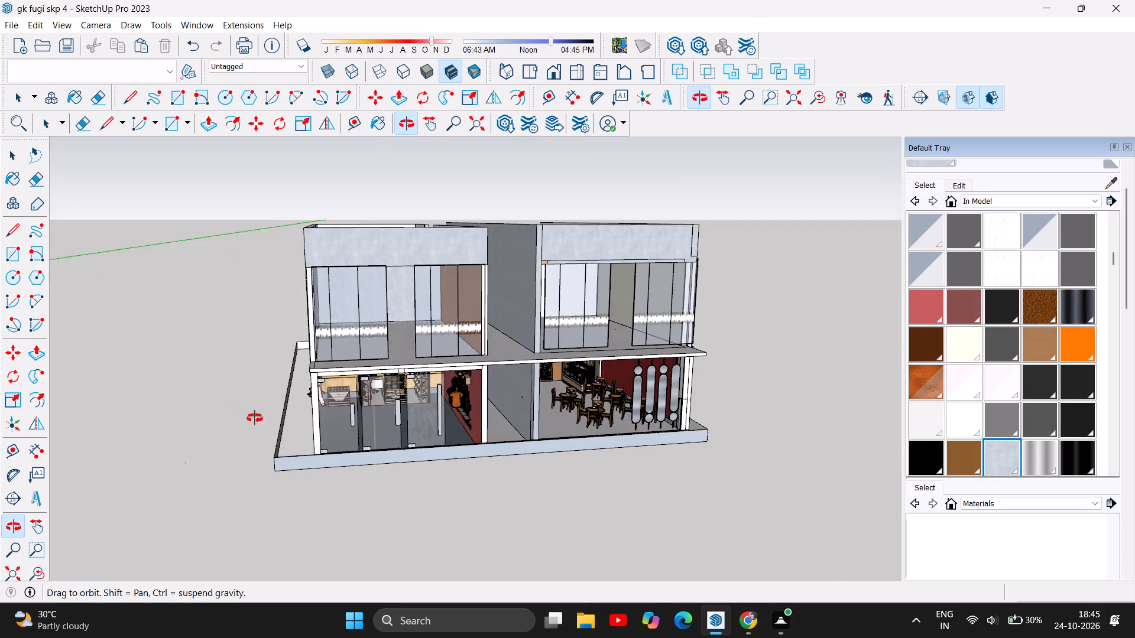
drag(255, 418, 359, 415)
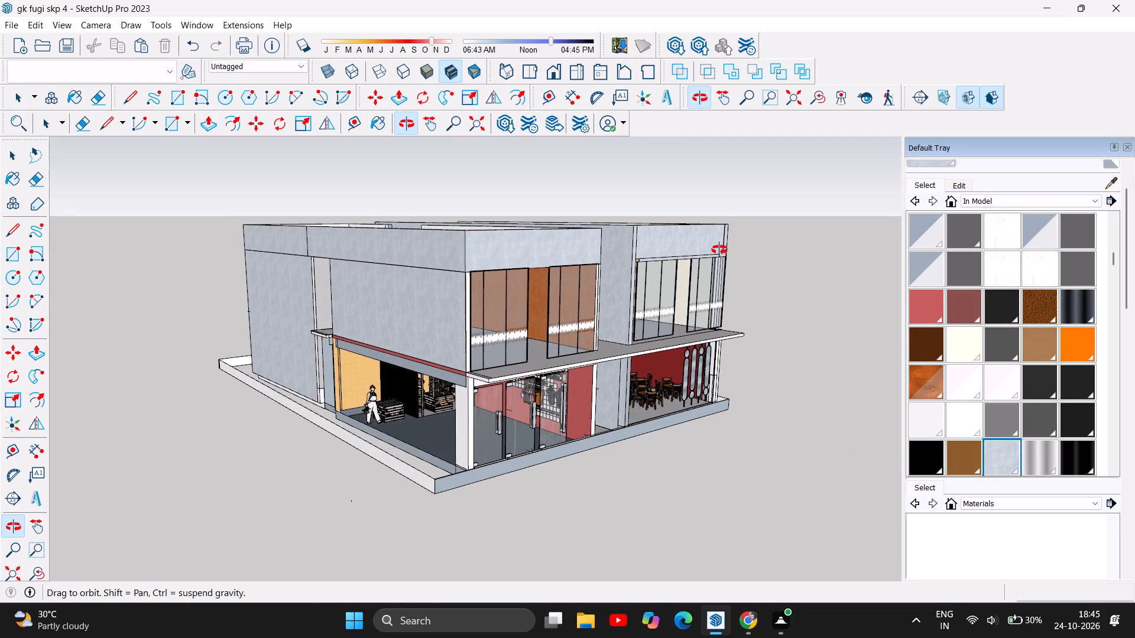
scroll(534, 311, down, 2)
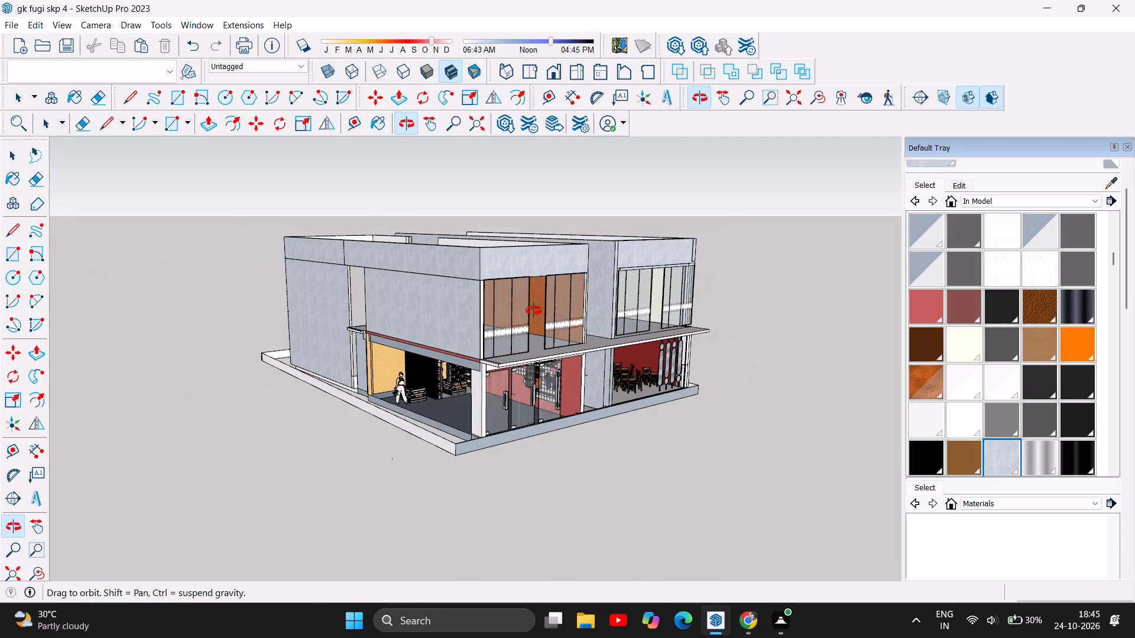
scroll(534, 311, up, 1)
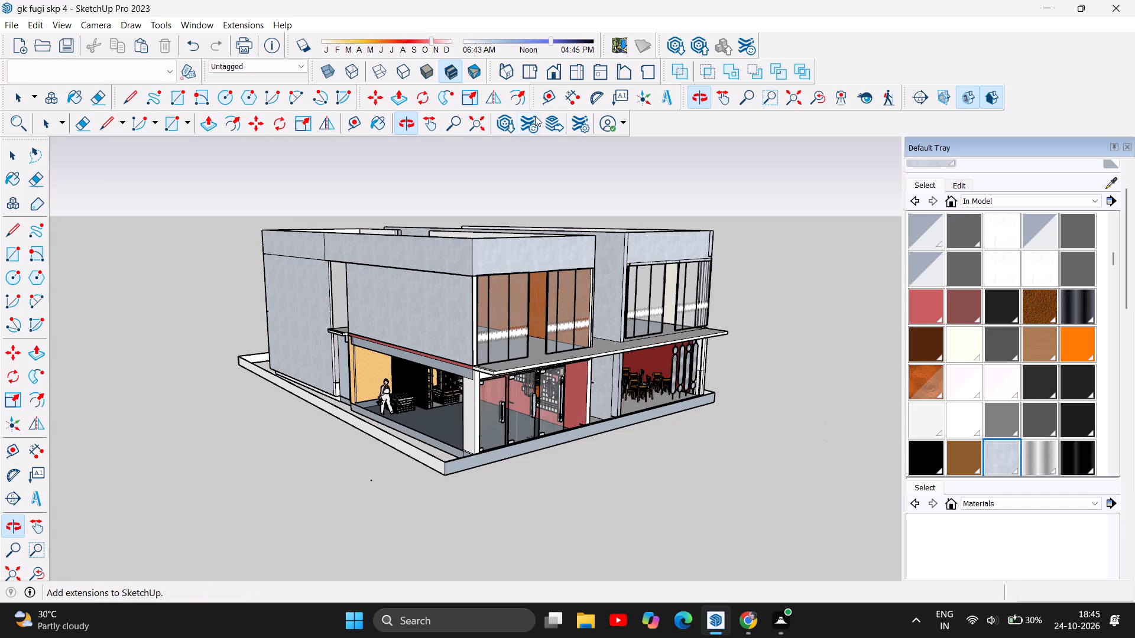
key(Print)
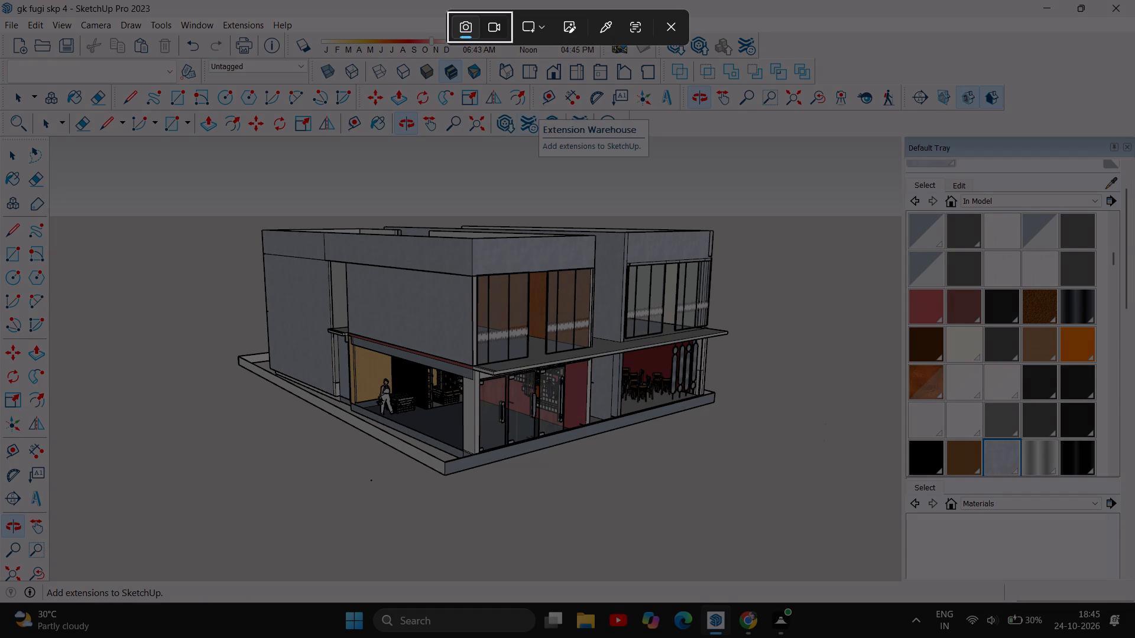
click(543, 32)
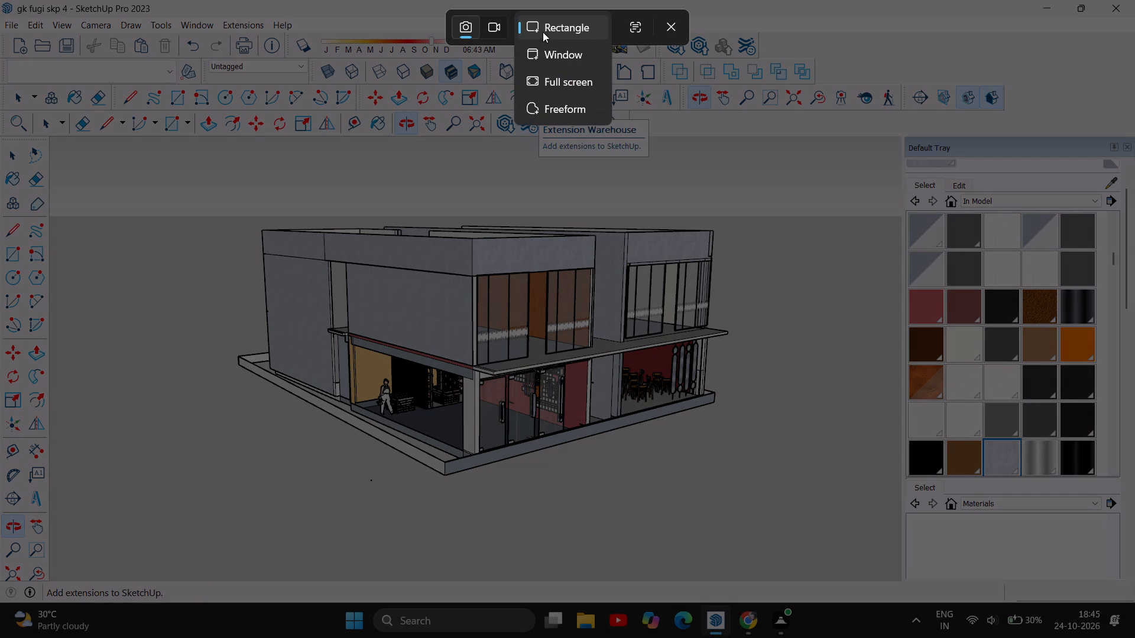
click(563, 31)
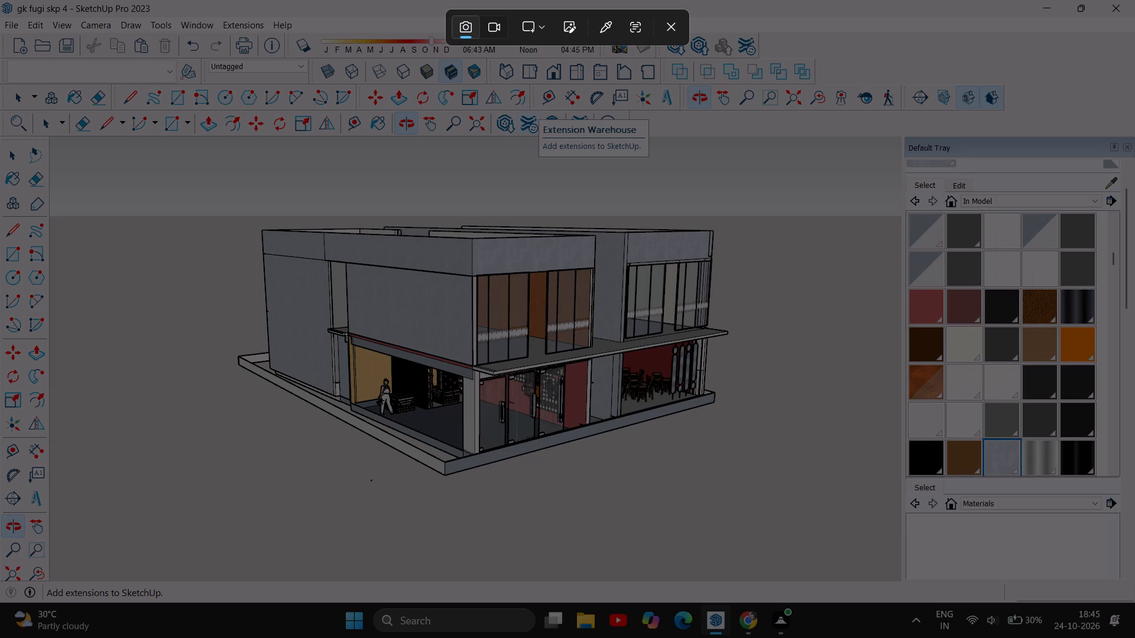
drag(197, 164, 784, 346)
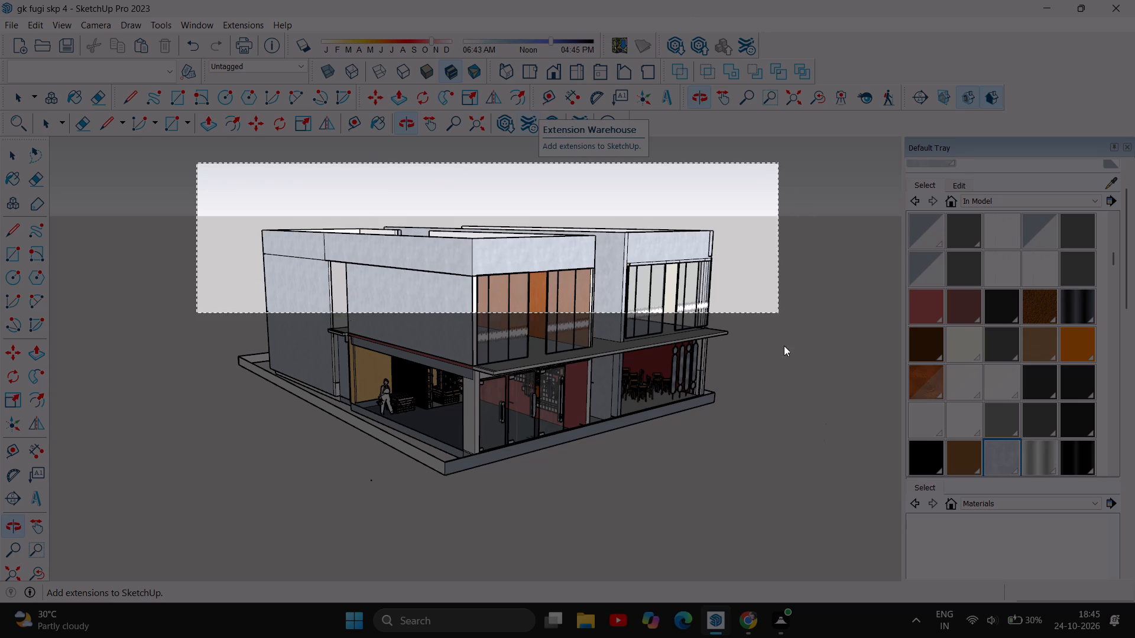
drag(784, 346, 776, 481)
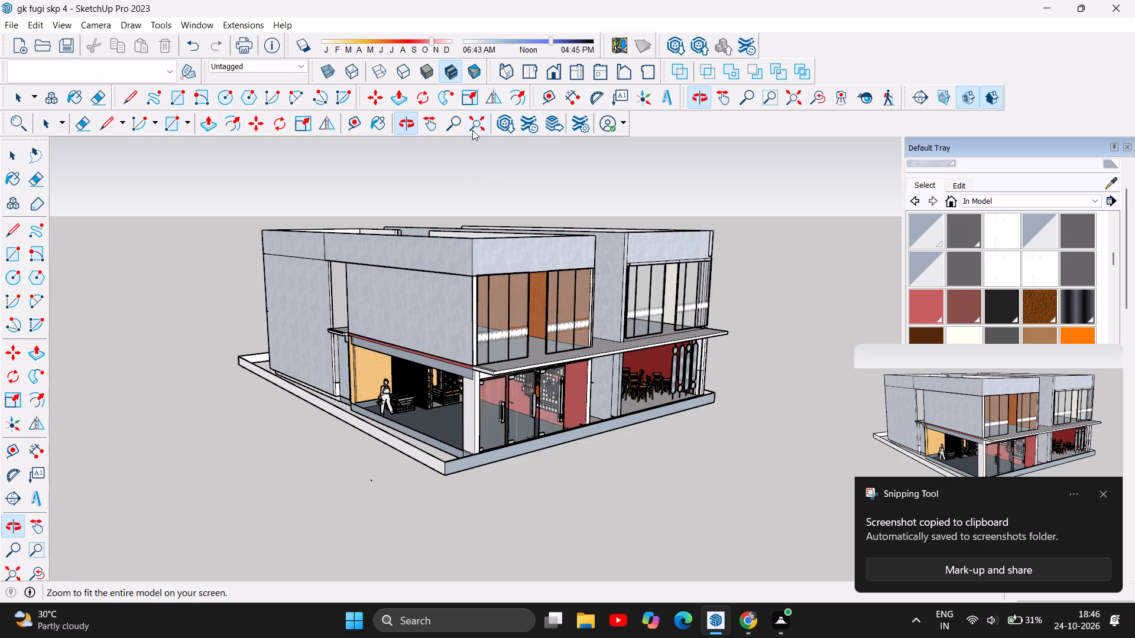
Capture a rectangular screenshot of the whole building from the front, with the central stair passage between the two blocks in view.
click(402, 116)
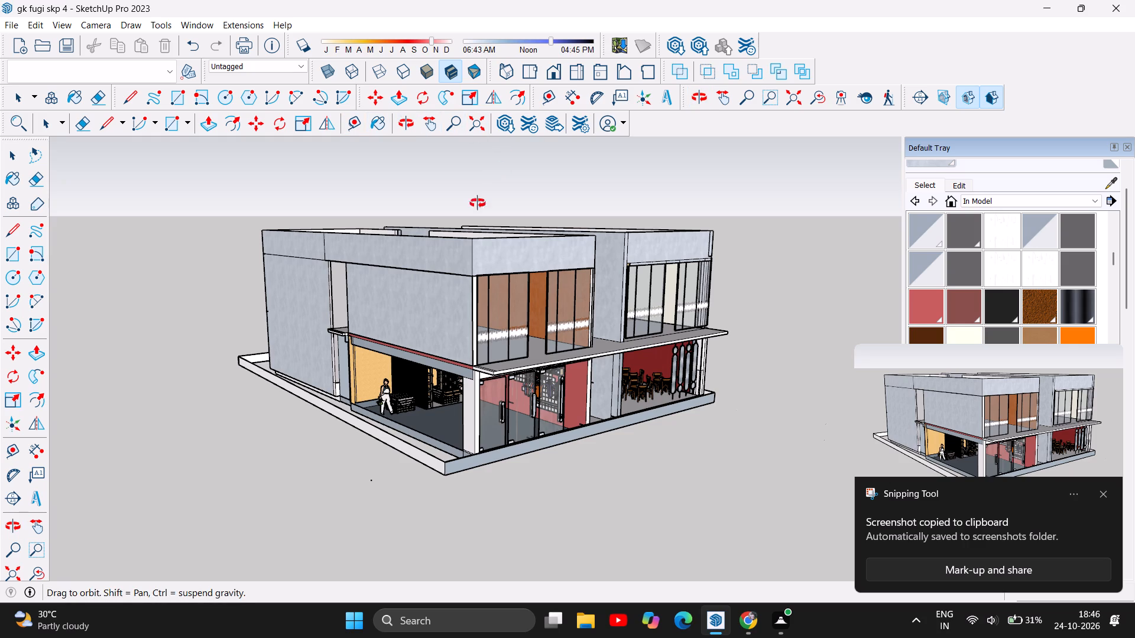
drag(713, 372, 494, 340)
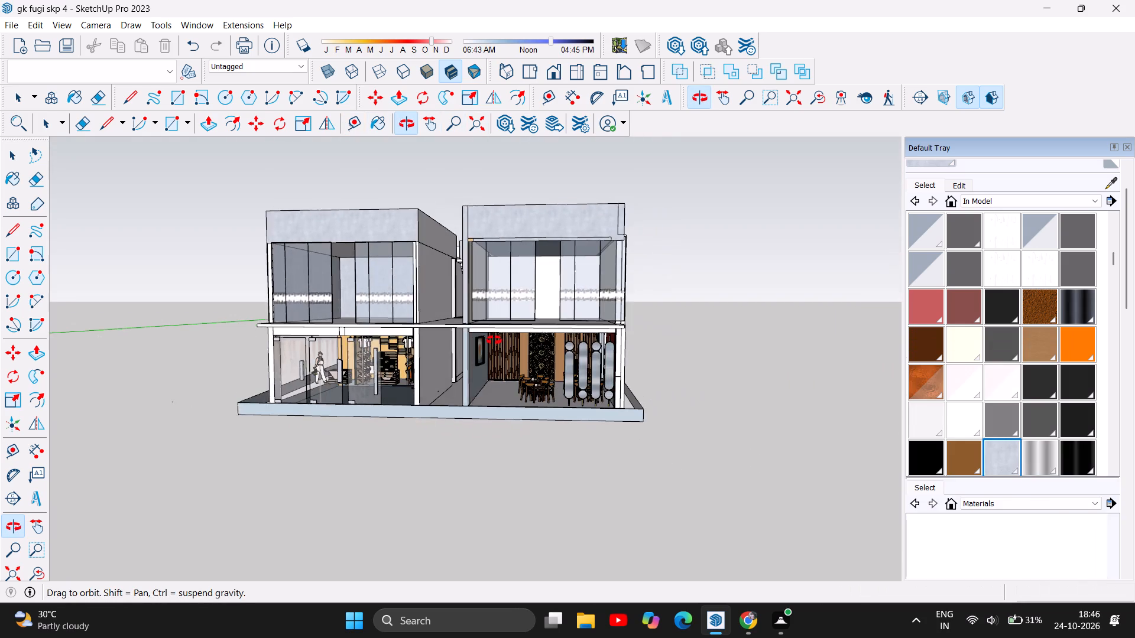
drag(494, 340, 516, 341)
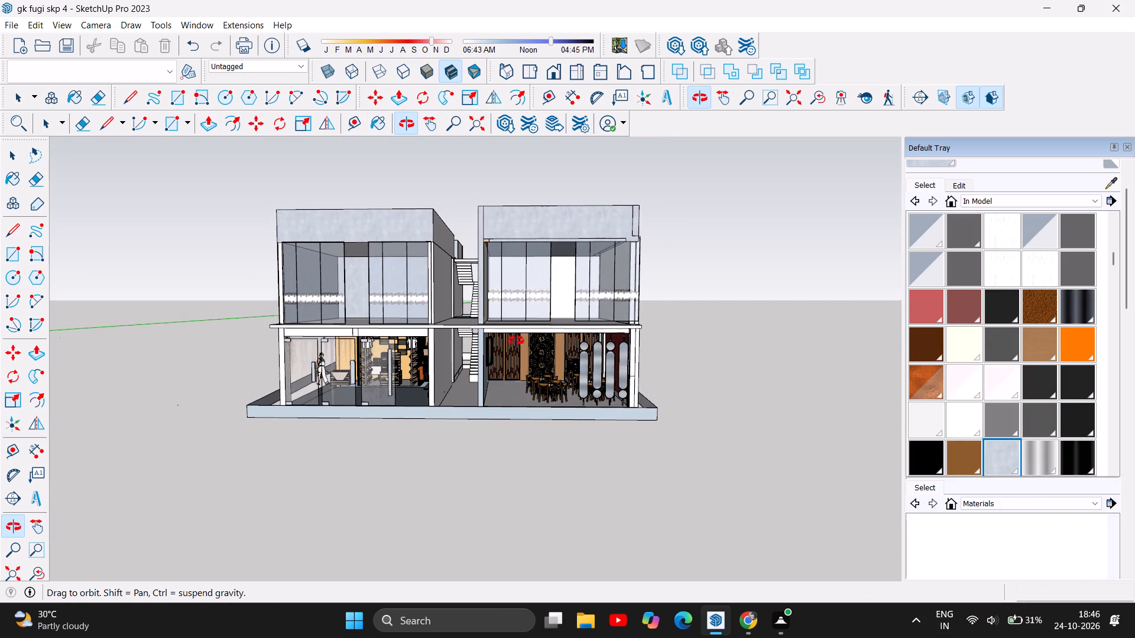
drag(516, 341, 527, 343)
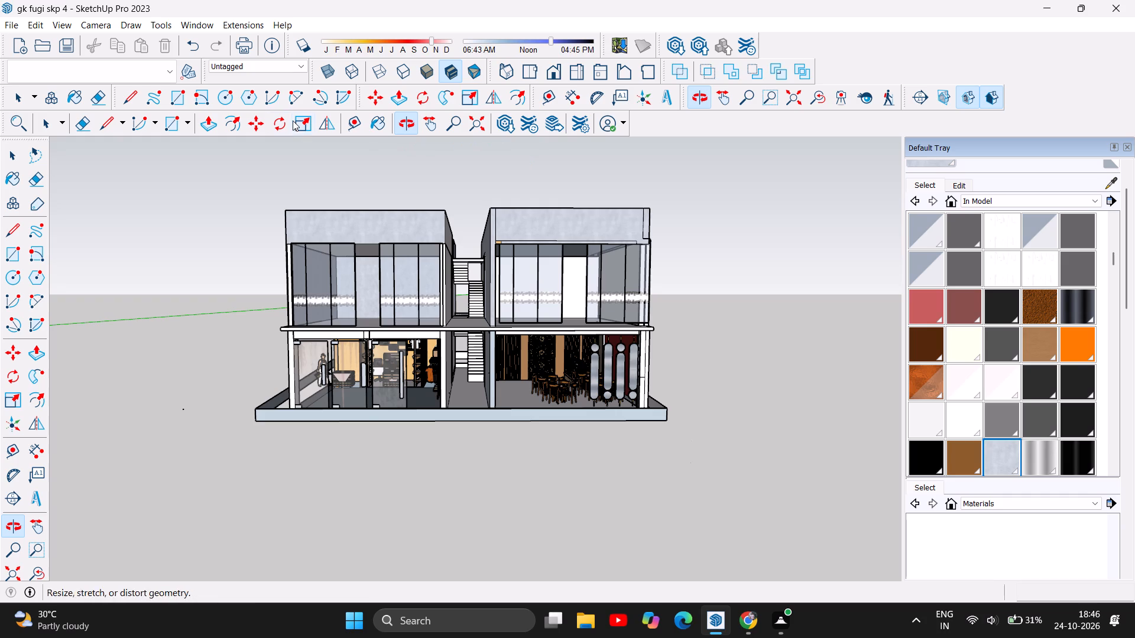
key(Print)
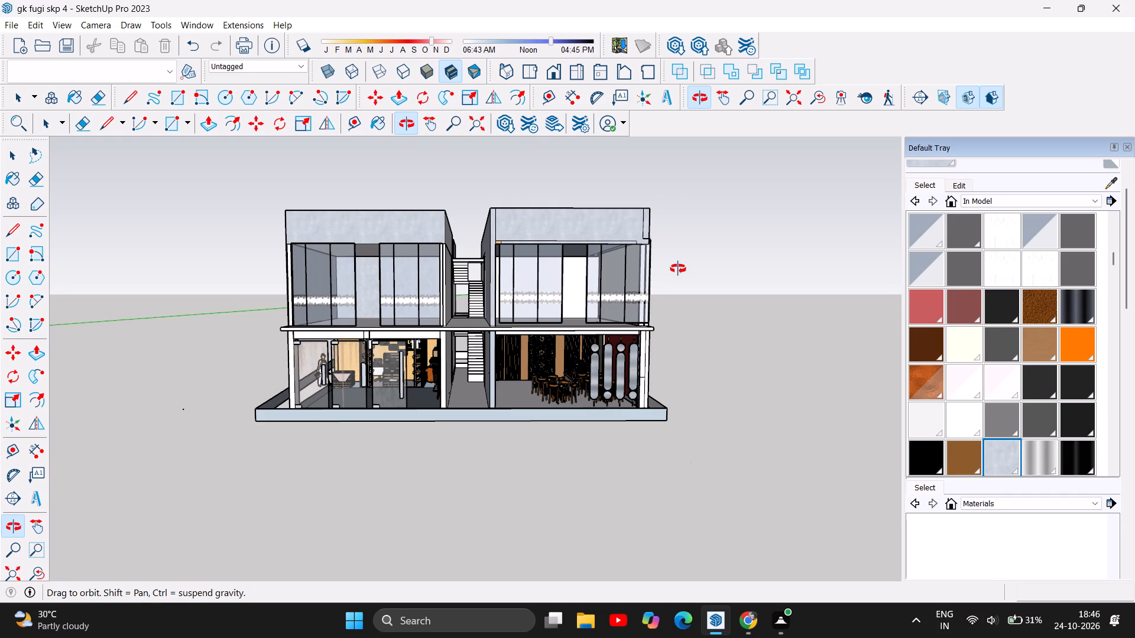
click(547, 26)
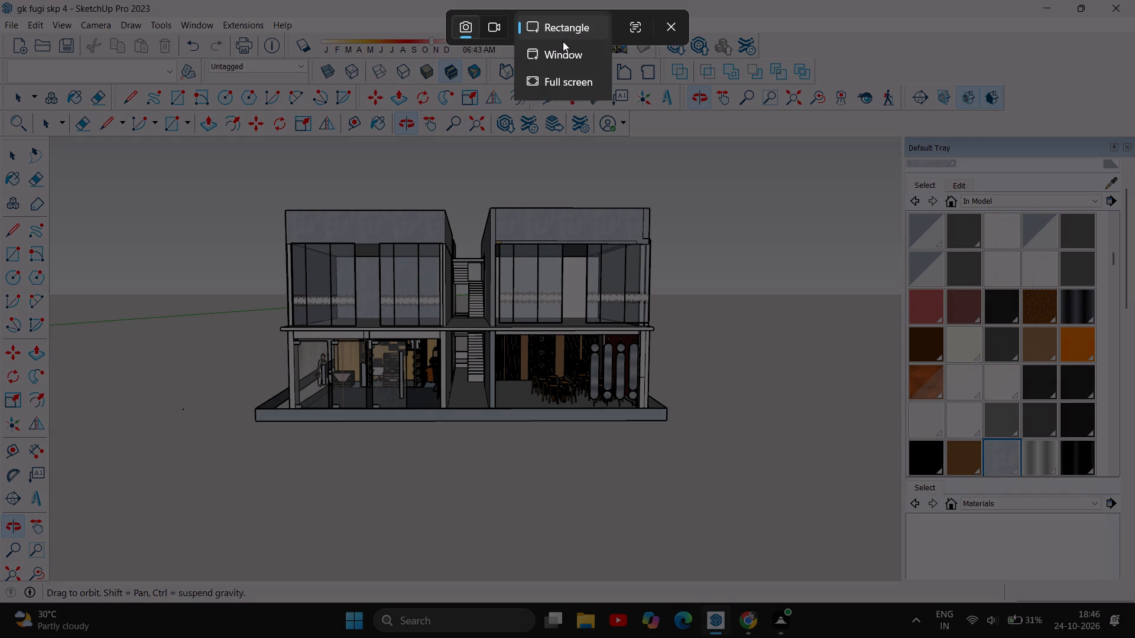
click(583, 29)
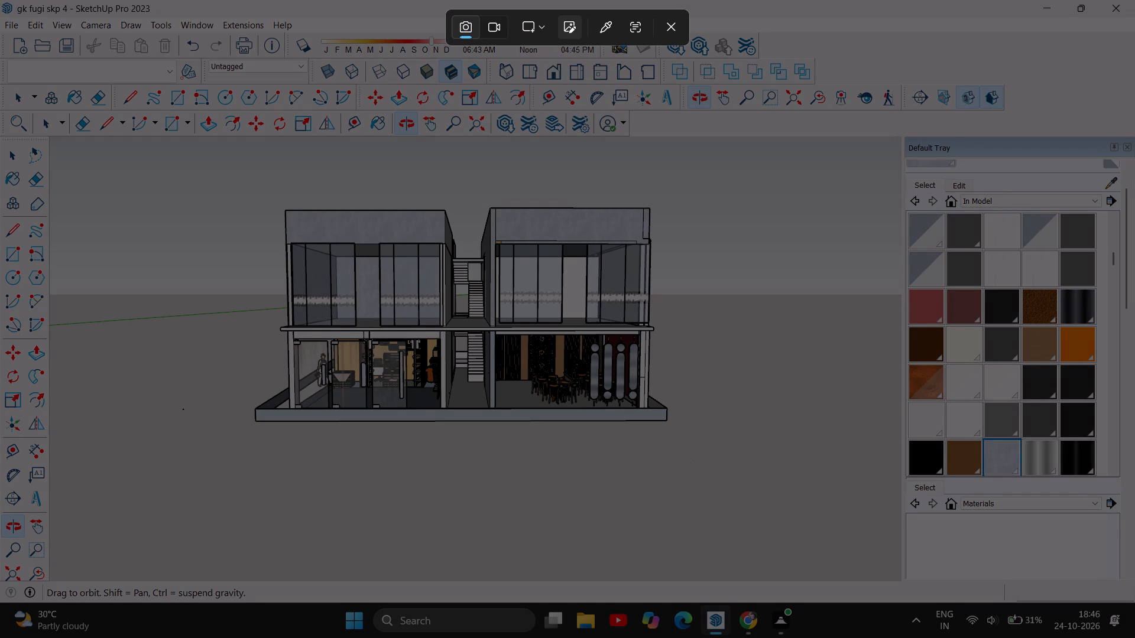
drag(193, 170, 745, 277)
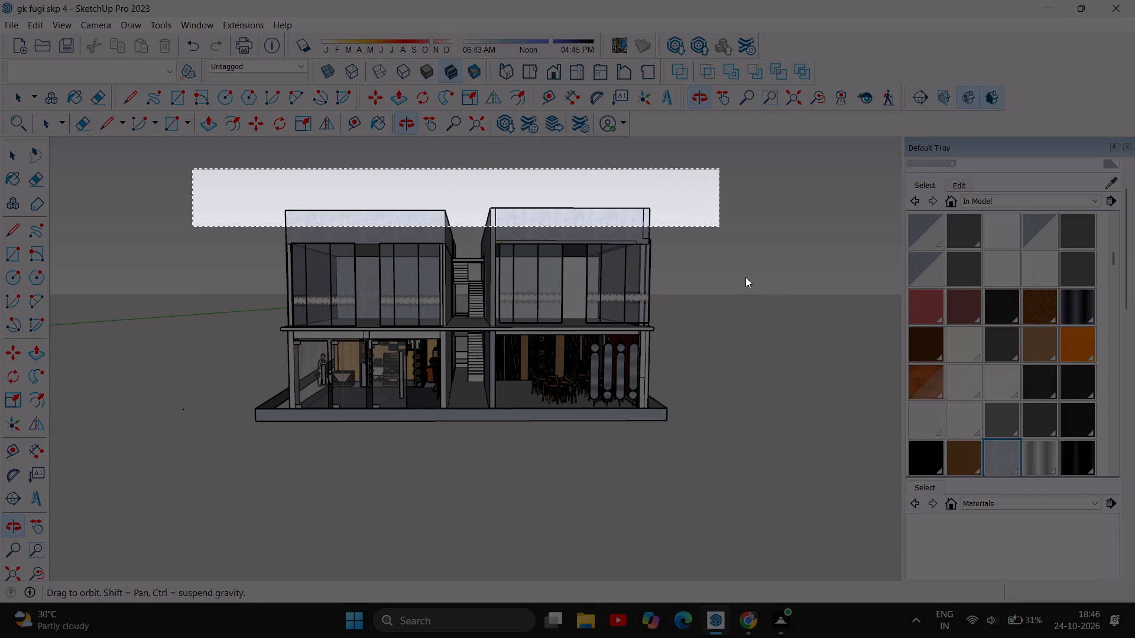
drag(745, 277, 725, 456)
click(725, 456)
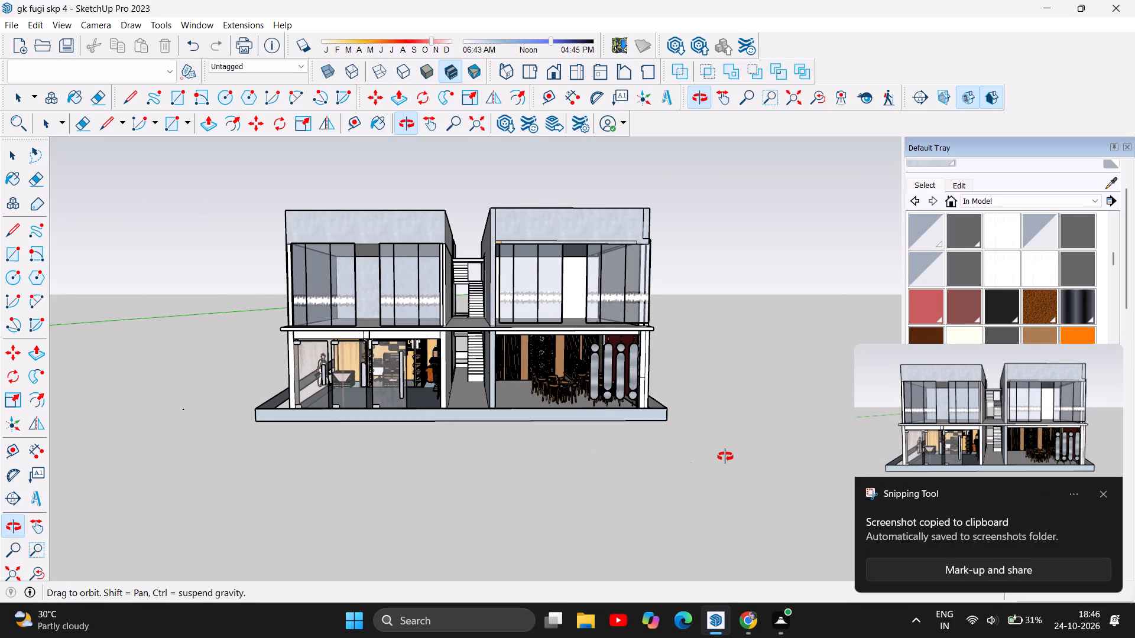
Capture a rectangular screenshot of the ground-floor dining room with its round tables, patterned back wall and hanging mirror partition.
scroll(594, 414, up, 5)
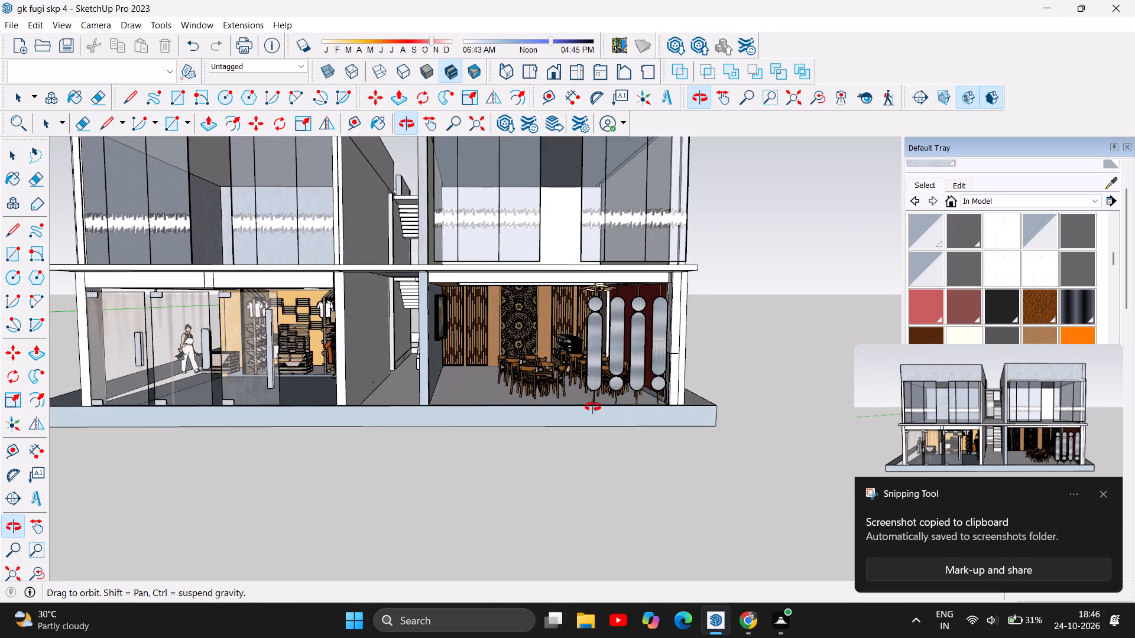
scroll(565, 338, up, 6)
scroll(428, 383, down, 2)
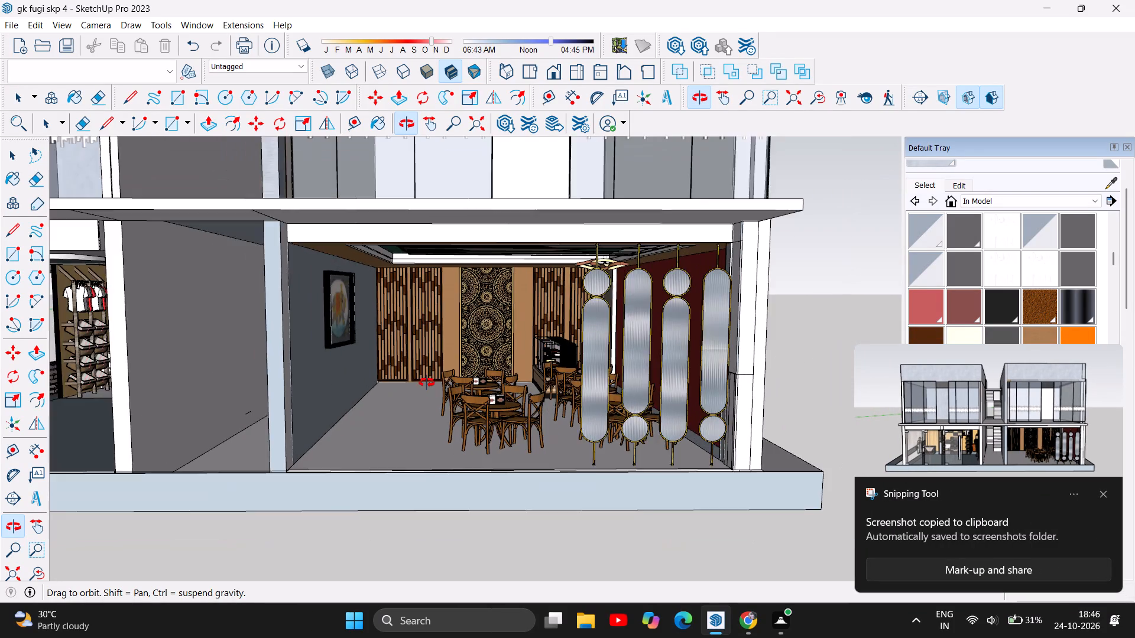
scroll(511, 424, up, 4)
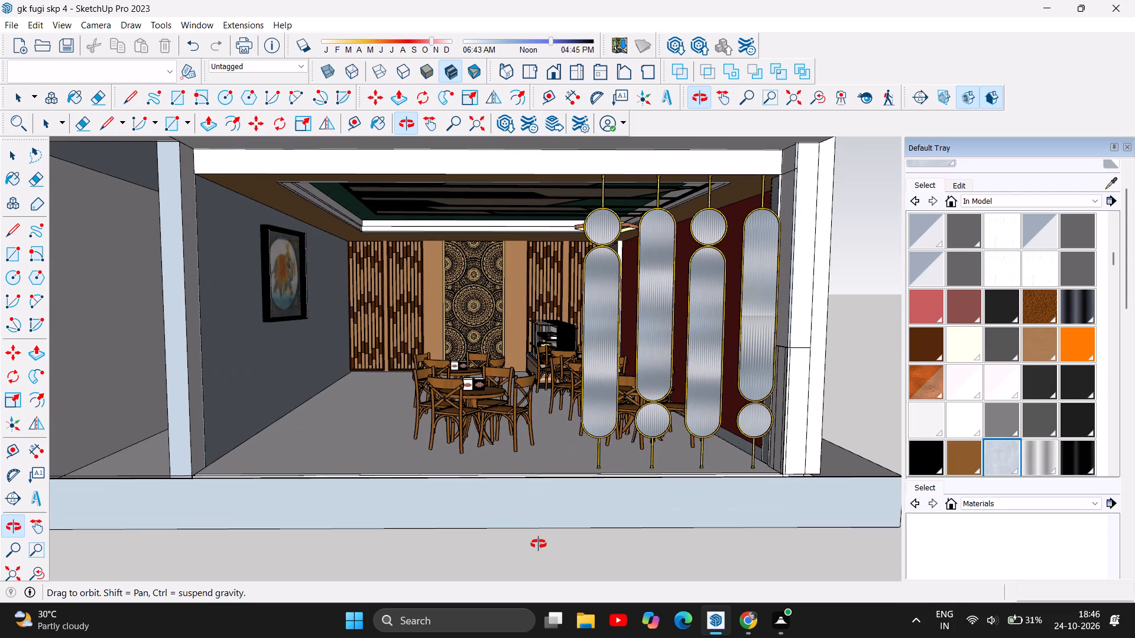
click(534, 545)
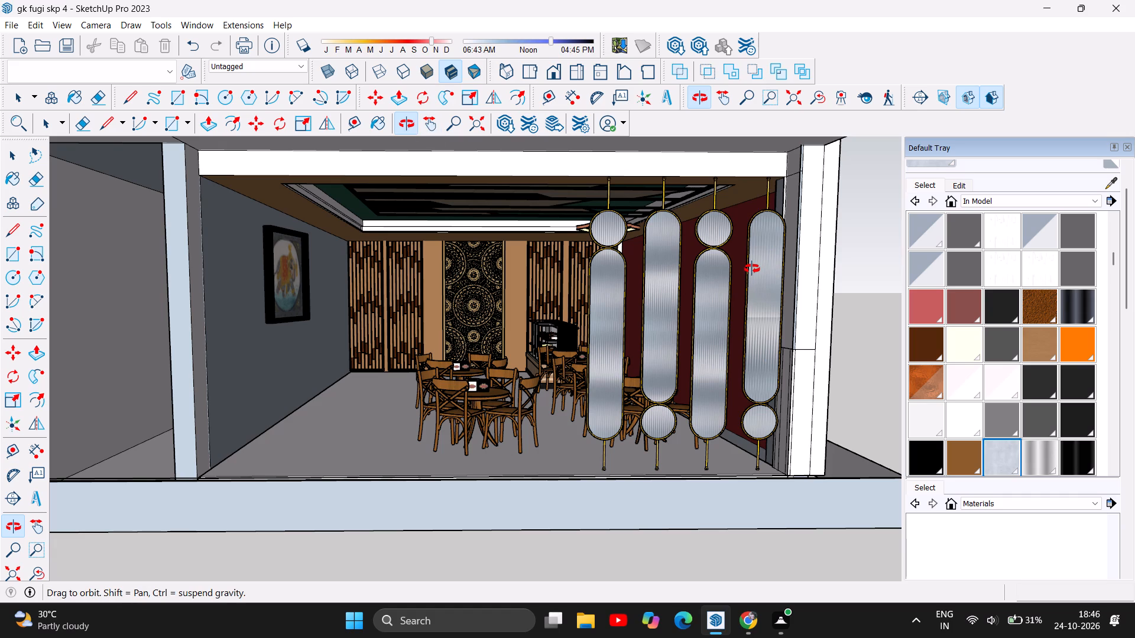
key(Print)
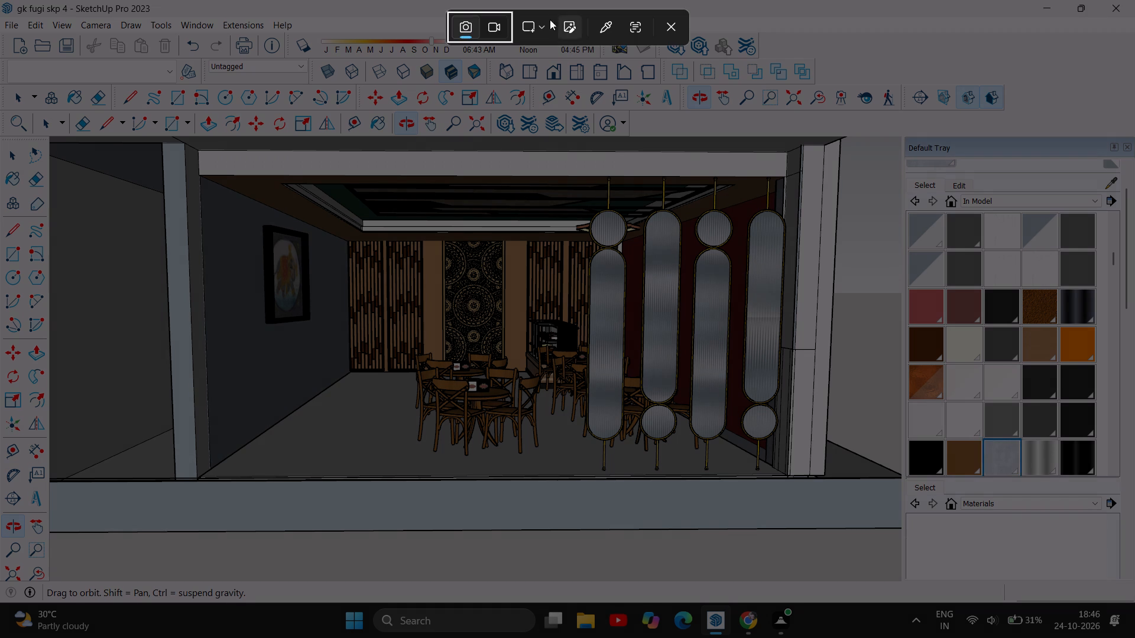
click(546, 25)
click(562, 29)
drag(198, 147, 609, 158)
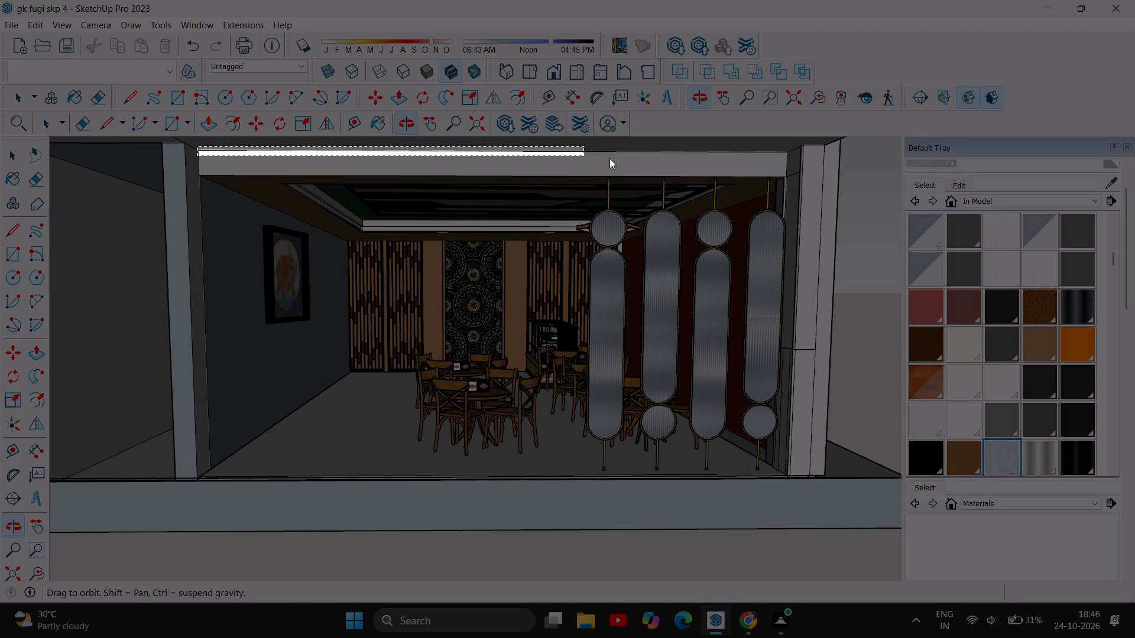
drag(609, 158, 825, 460)
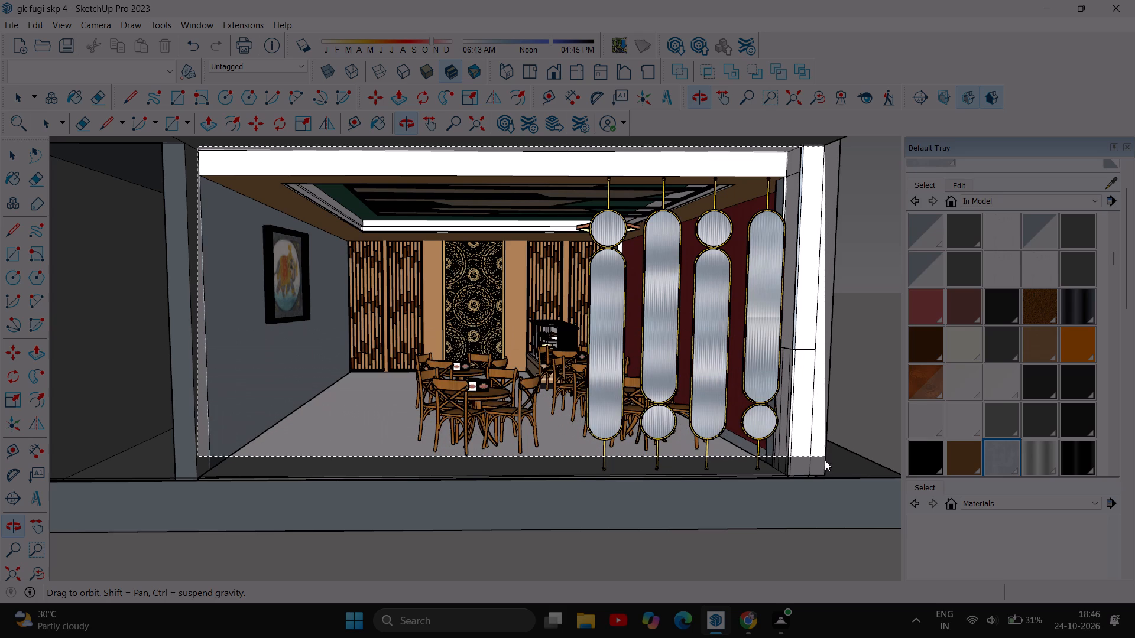
drag(825, 460, 825, 480)
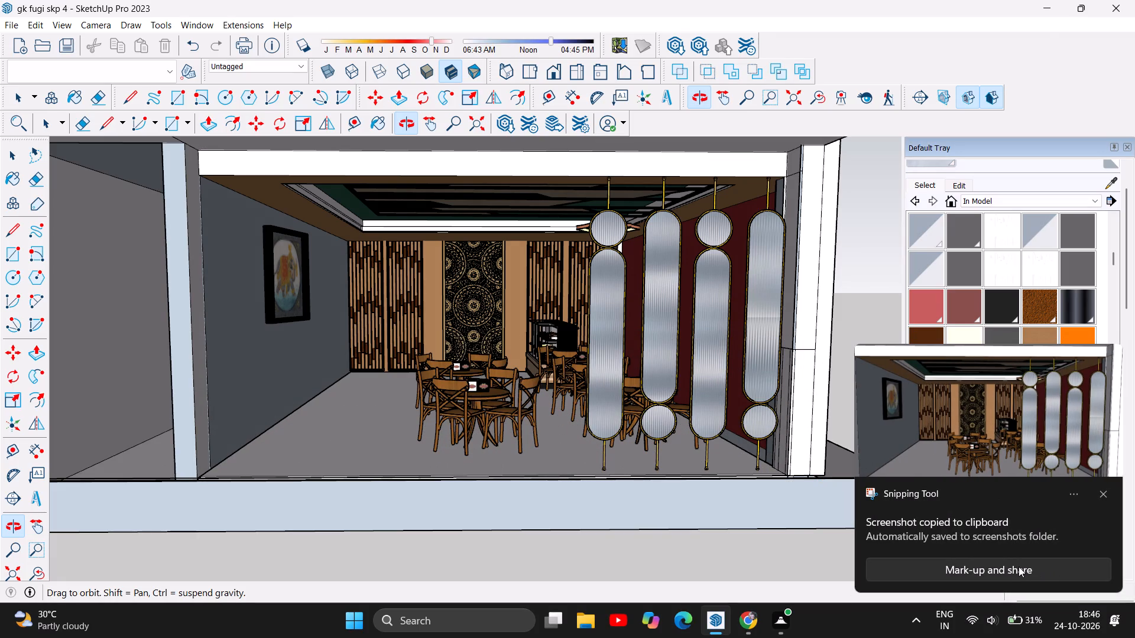
Save the dining room screenshot as a PNG in the Screenshots folder under its suggested name, then close Snipping Tool.
click(1019, 567)
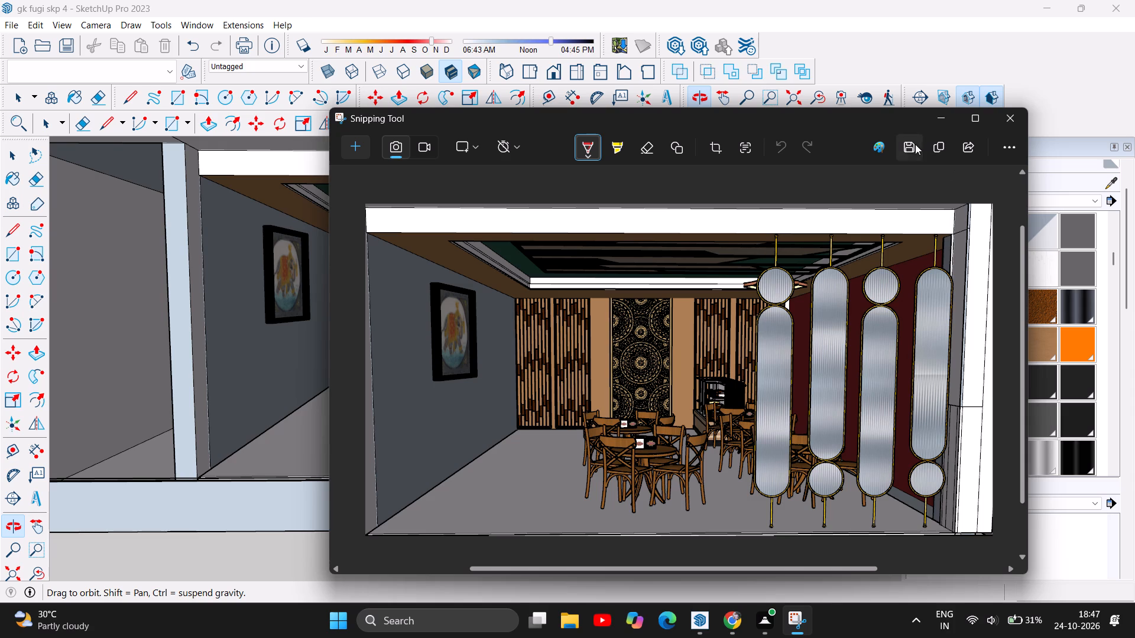
click(913, 146)
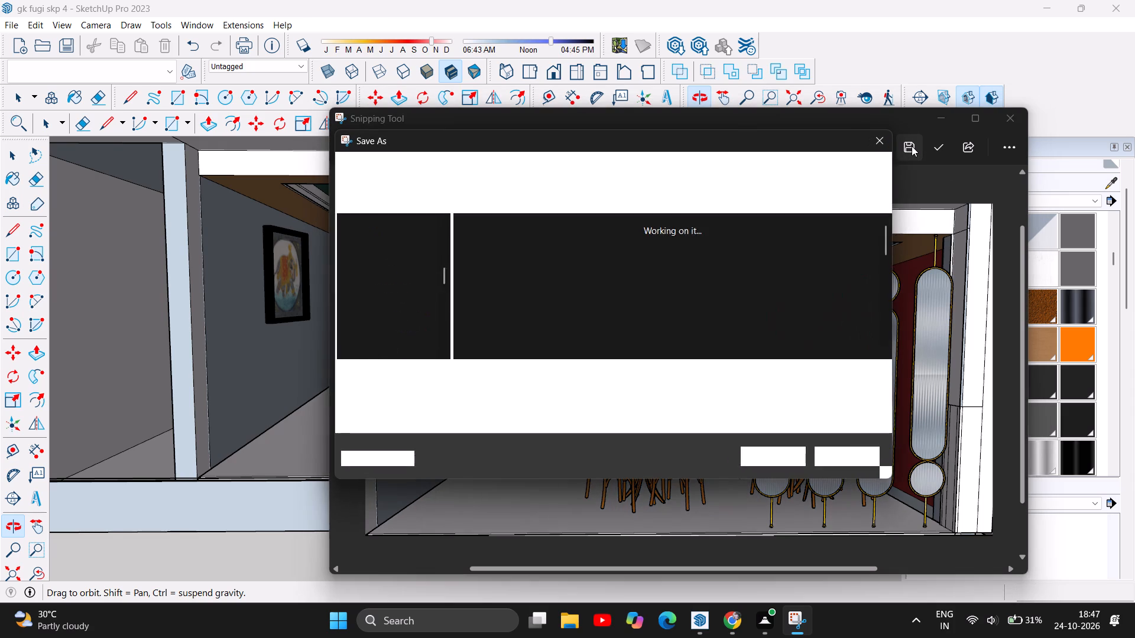
click(768, 458)
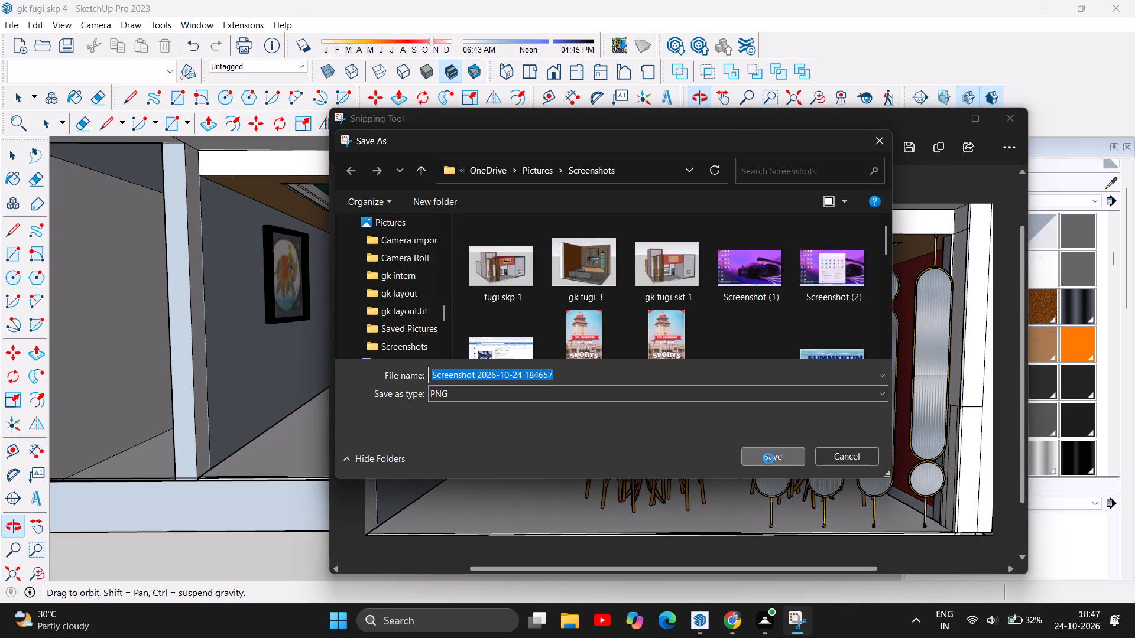
click(615, 311)
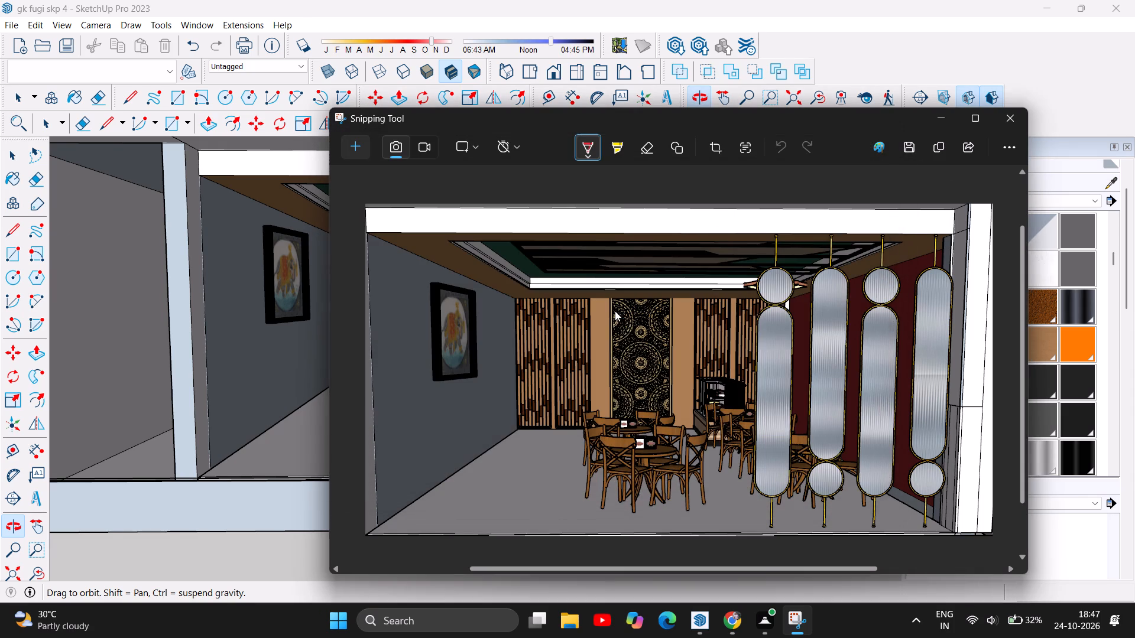
click(1019, 117)
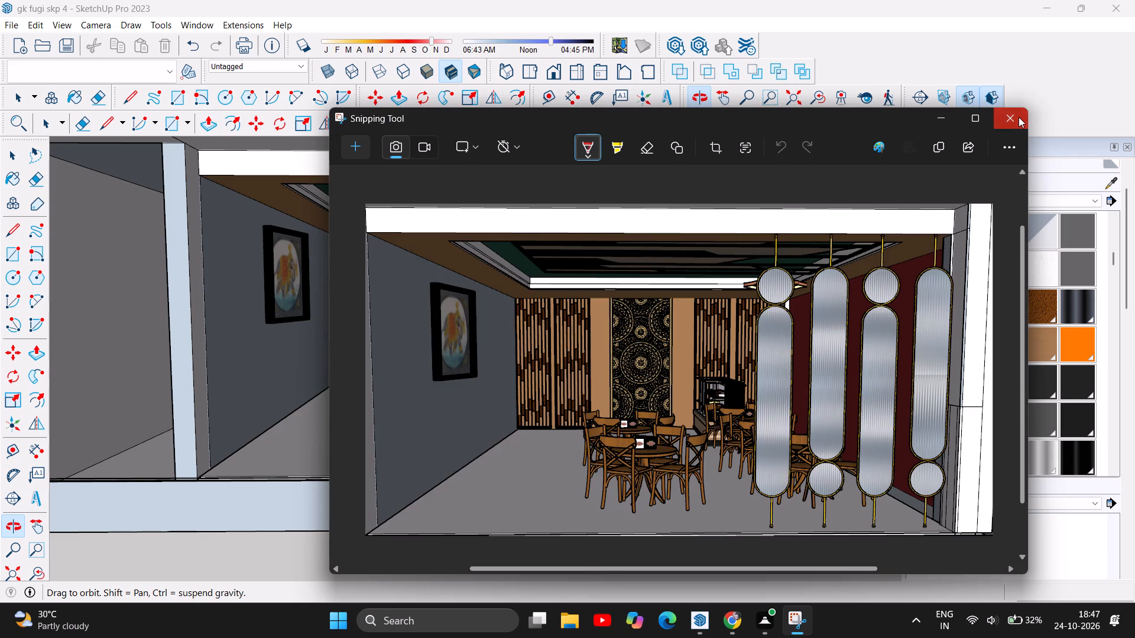
Capture a rectangular screenshot of the whole building in a slightly angled front view showing both storeys and the base slab.
scroll(767, 357, down, 8)
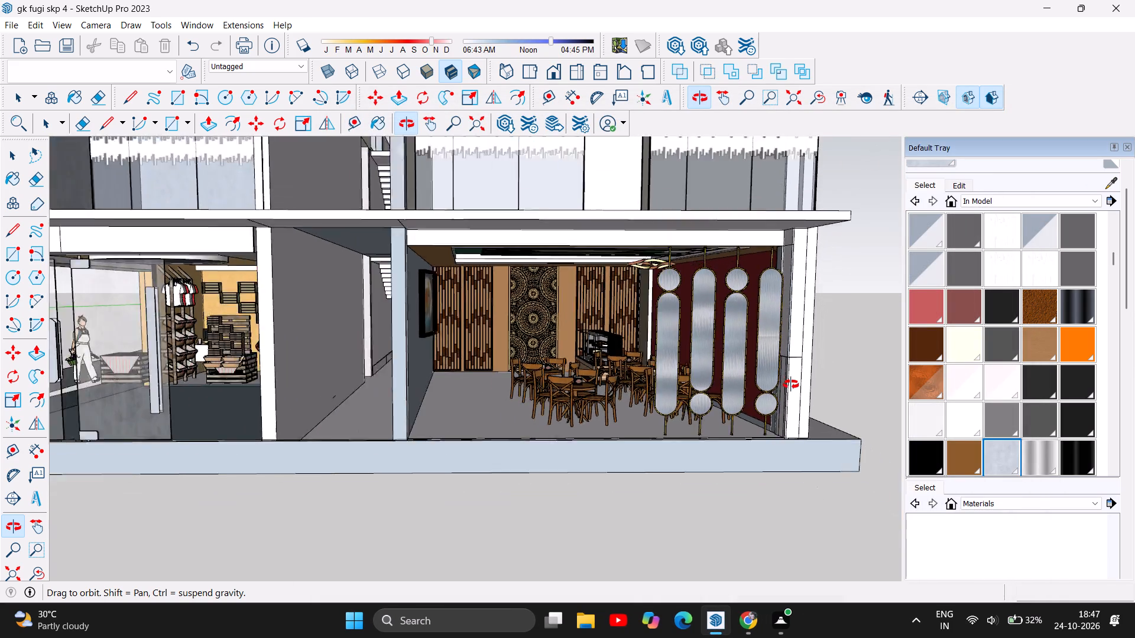
scroll(791, 385, down, 3)
scroll(735, 387, down, 6)
scroll(634, 421, down, 5)
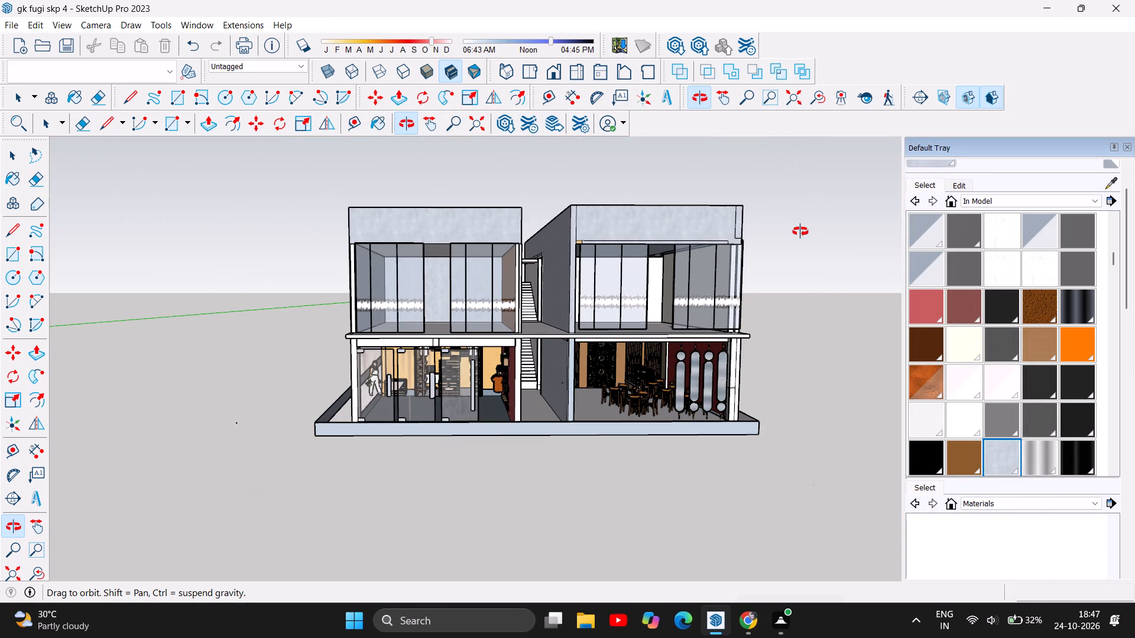
key(Print)
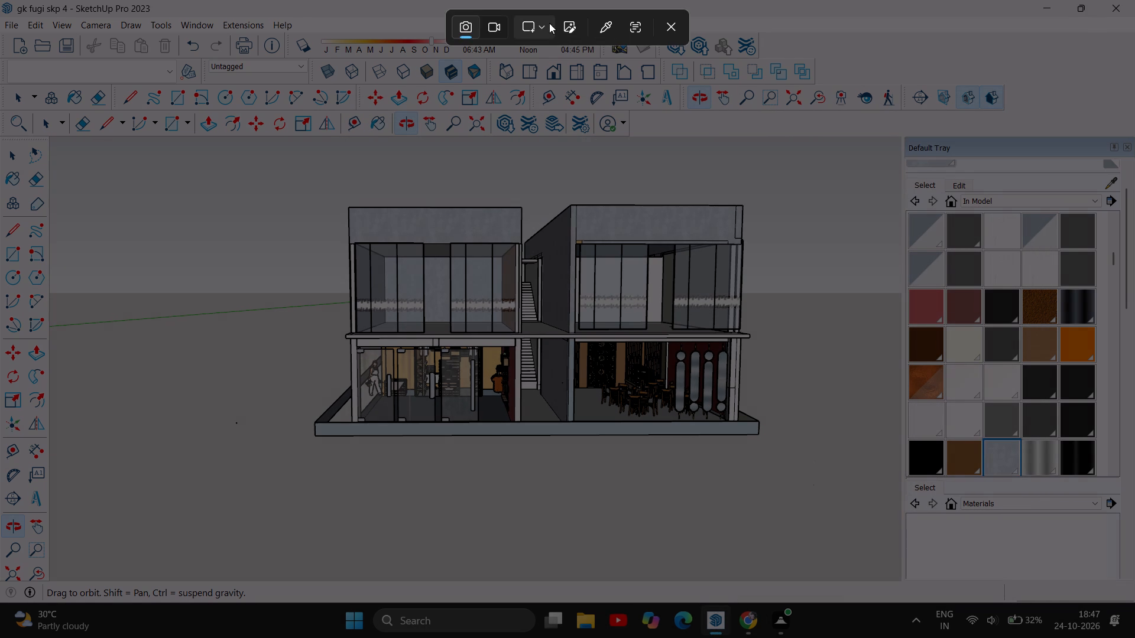
click(549, 23)
click(549, 28)
drag(290, 176, 837, 392)
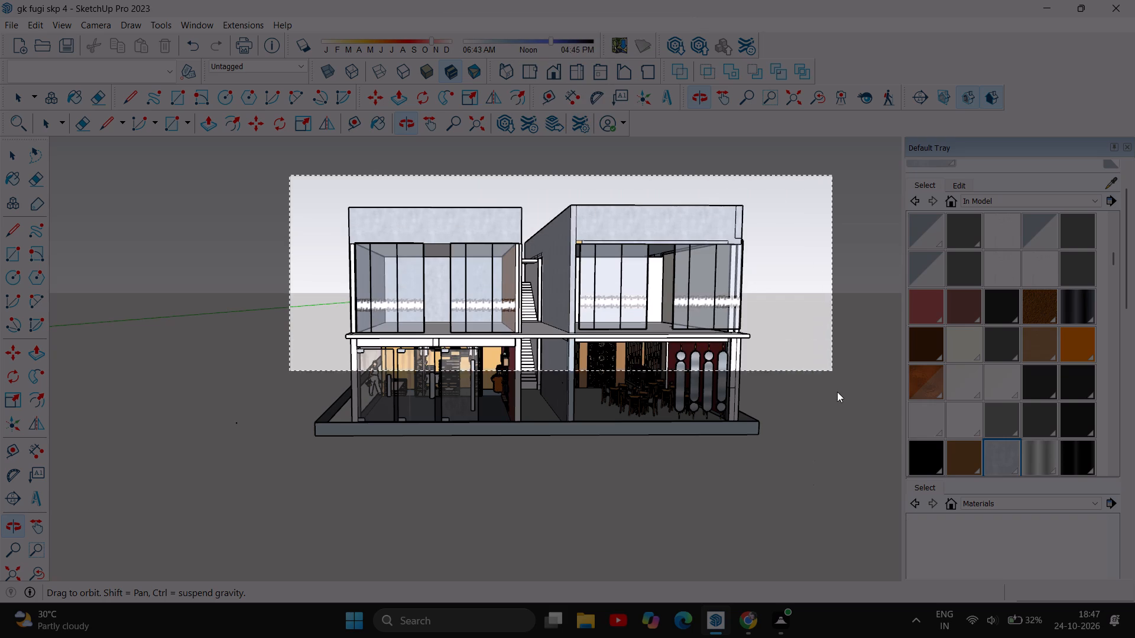
drag(837, 392, 798, 452)
click(798, 452)
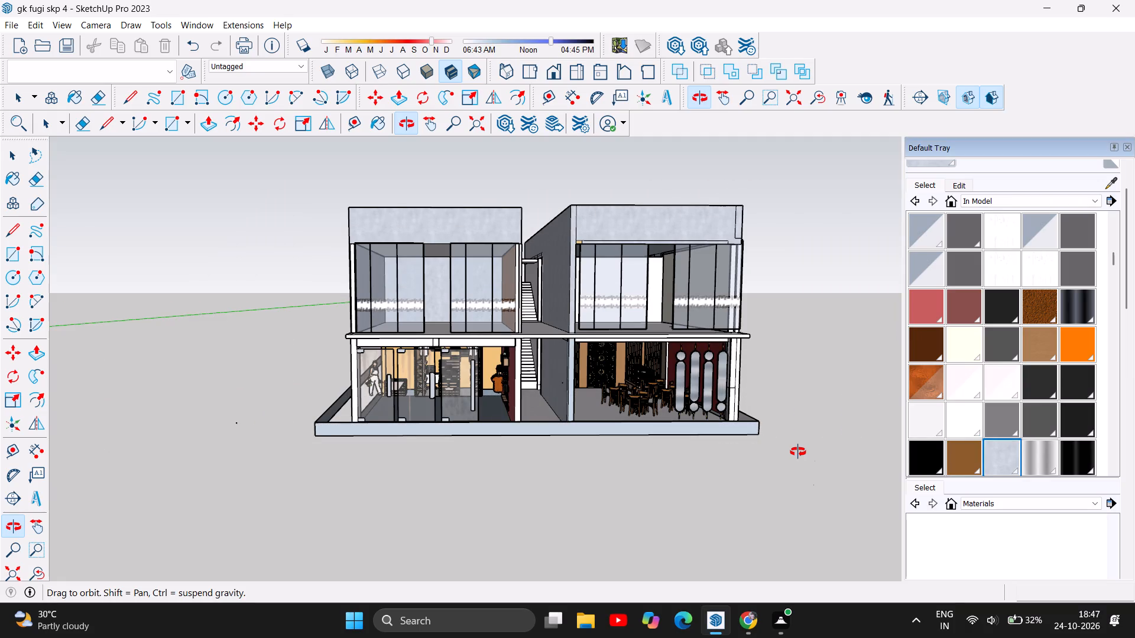
Look through the Screenshots folder from the new capture's save dialog, then leave without saving a copy.
click(1006, 573)
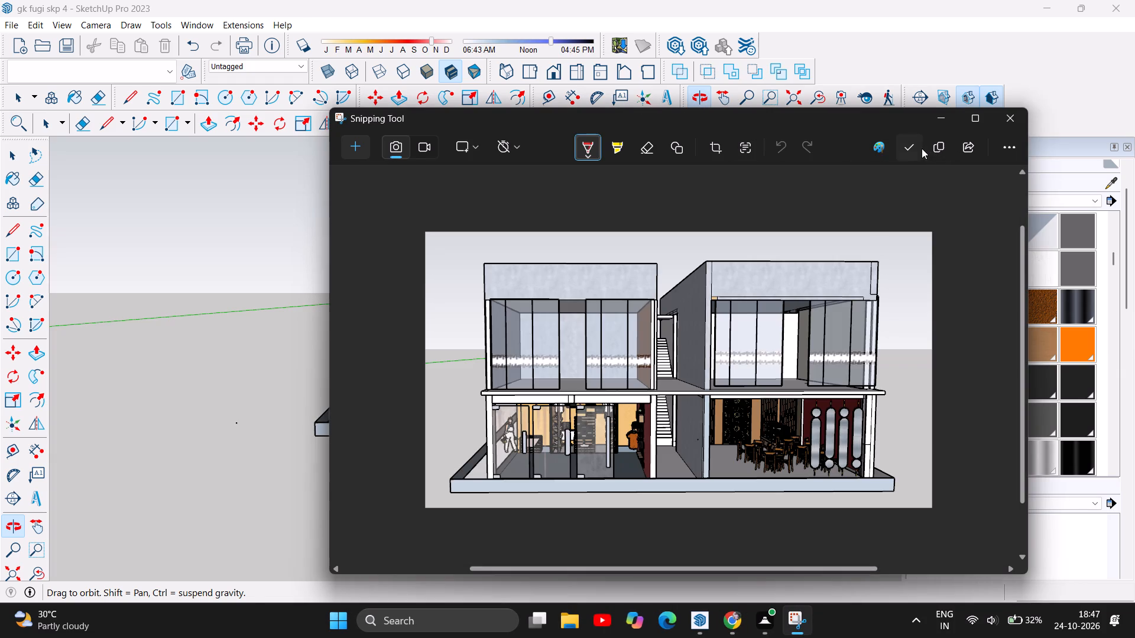
click(909, 149)
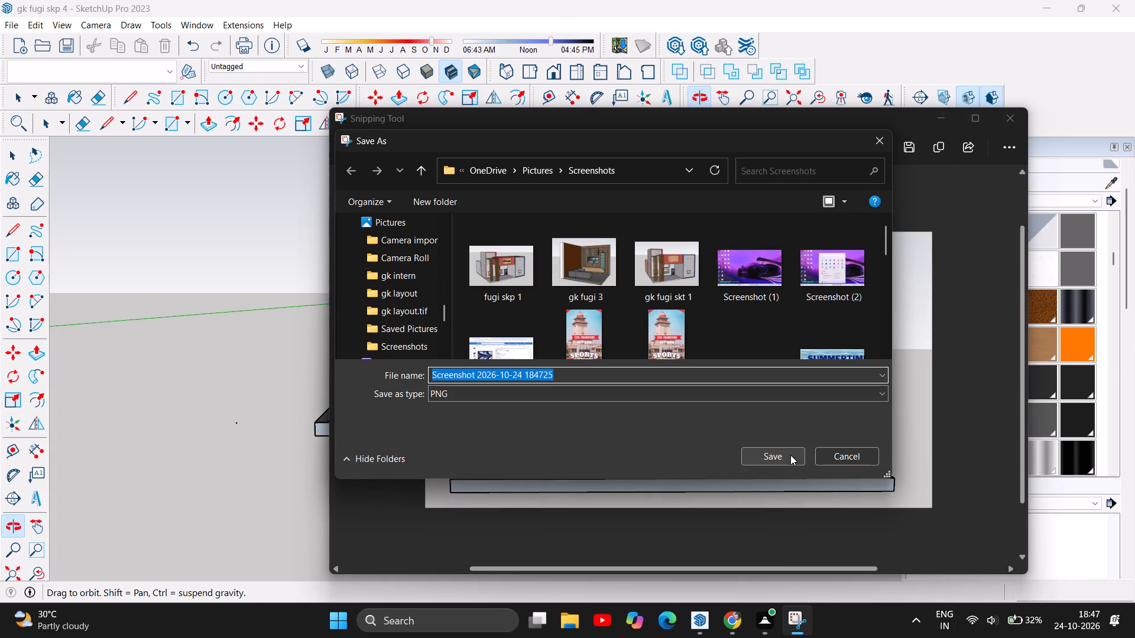
scroll(860, 337, down, 2)
scroll(781, 297, down, 1)
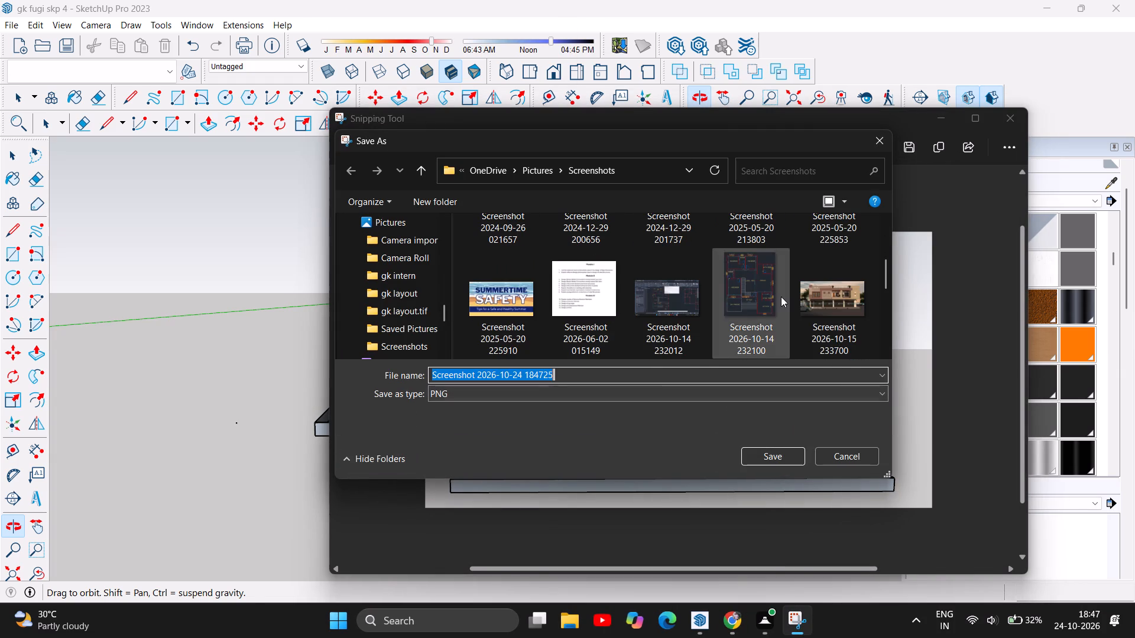
scroll(781, 297, down, 3)
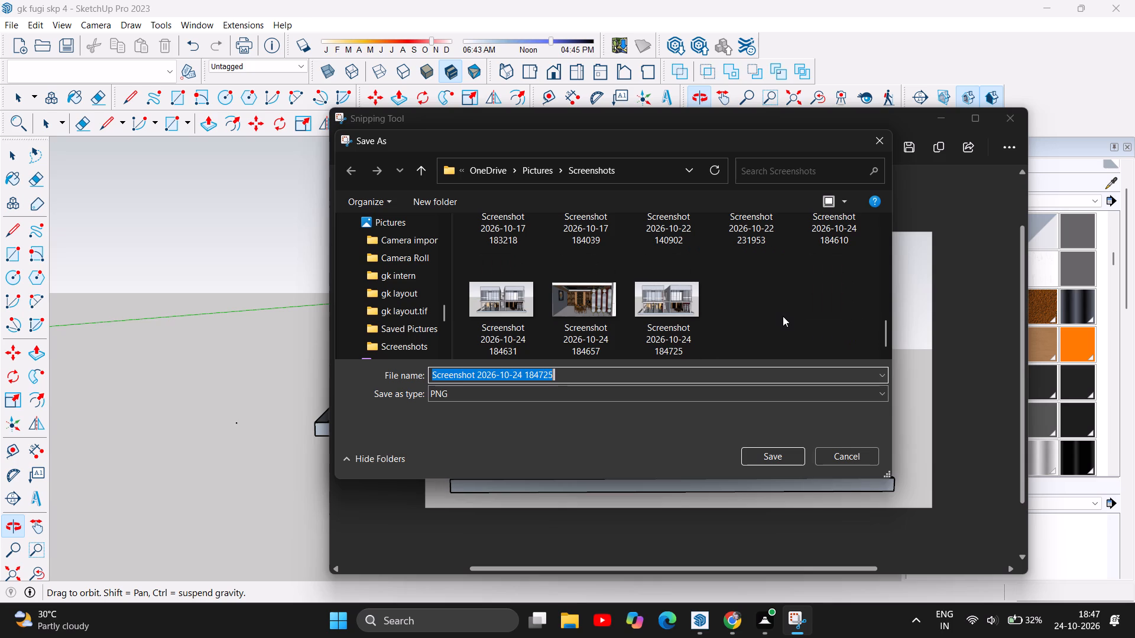
click(882, 139)
double_click(846, 458)
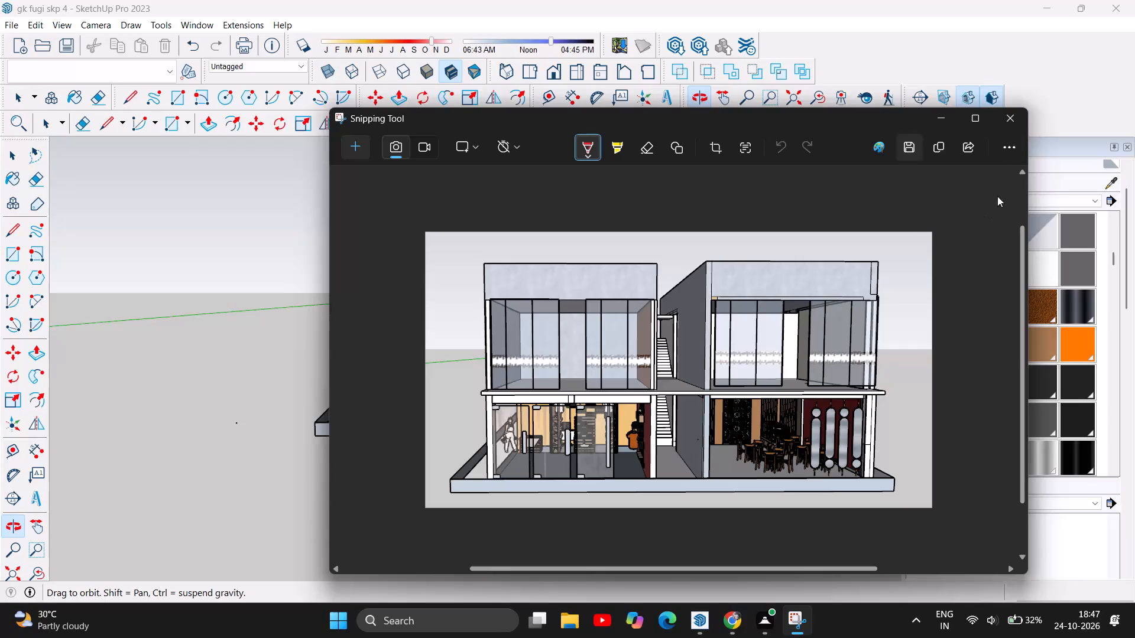
click(1007, 115)
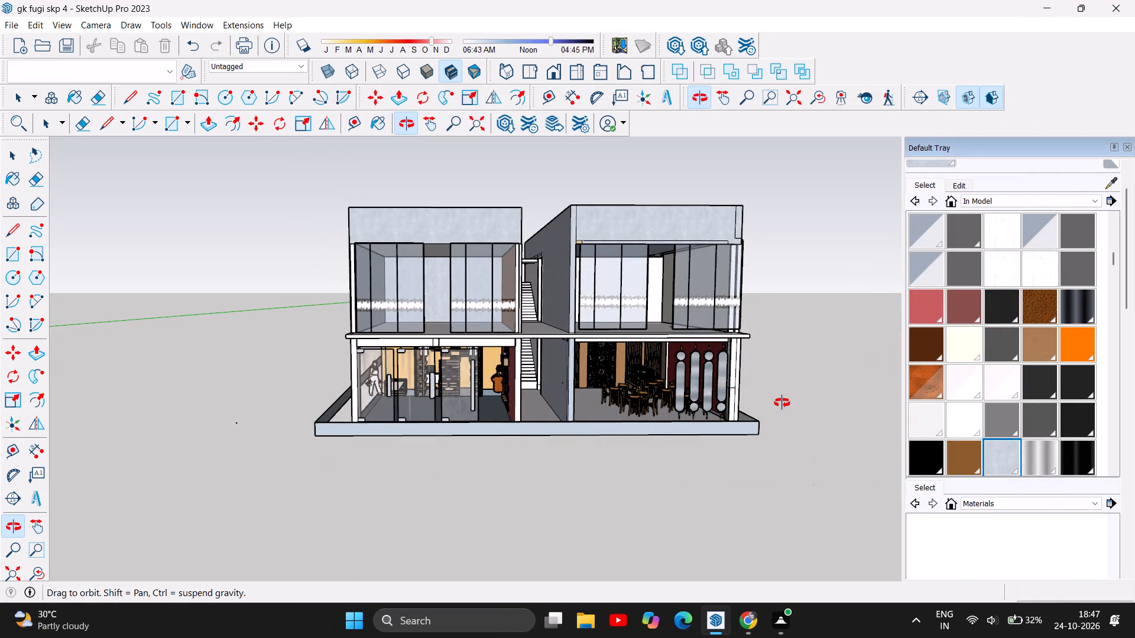
Save the building model.
key(ctrl+s)
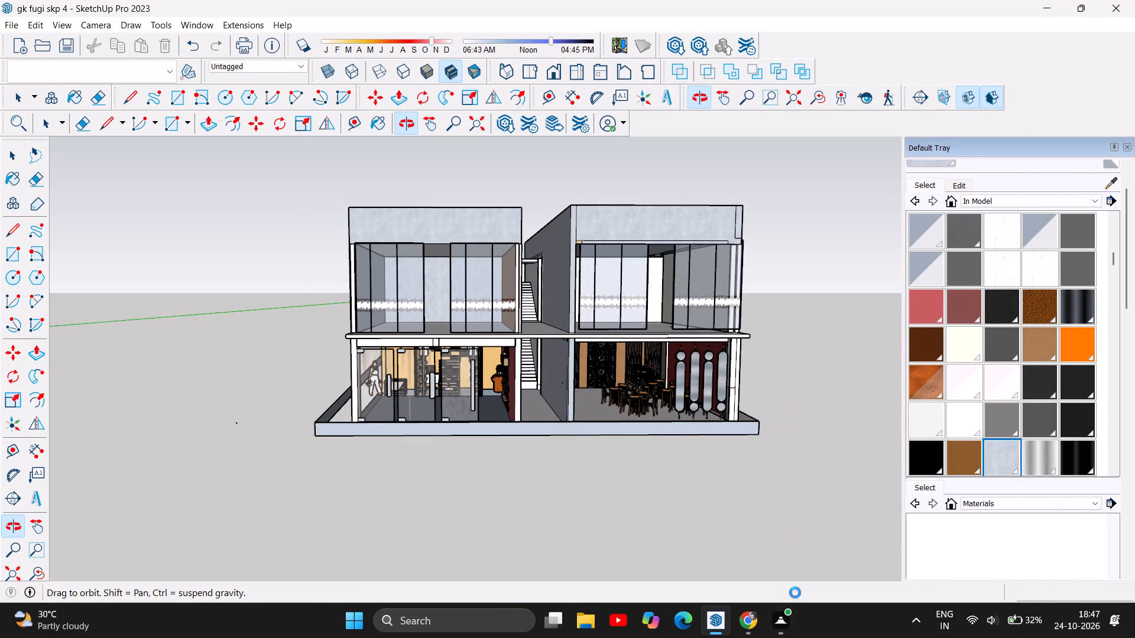
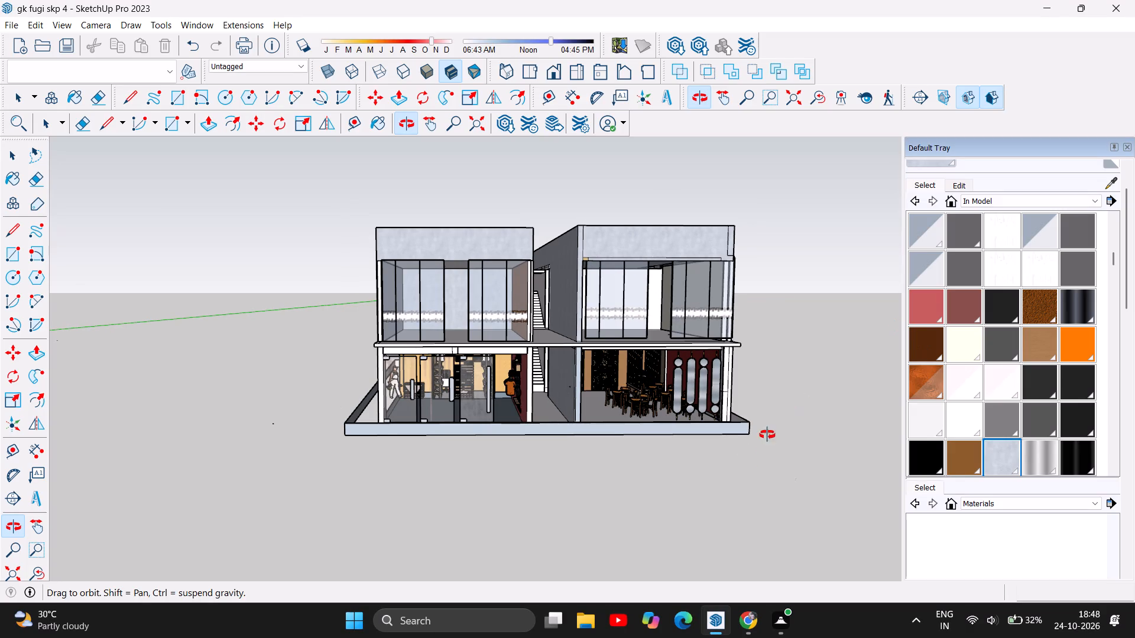
Examine the ground-floor dining room interior up close, including its tables, patterned back wall panels, ceiling and hanging mirror partition.
drag(677, 449, 719, 467)
scroll(706, 420, up, 6)
scroll(659, 374, up, 6)
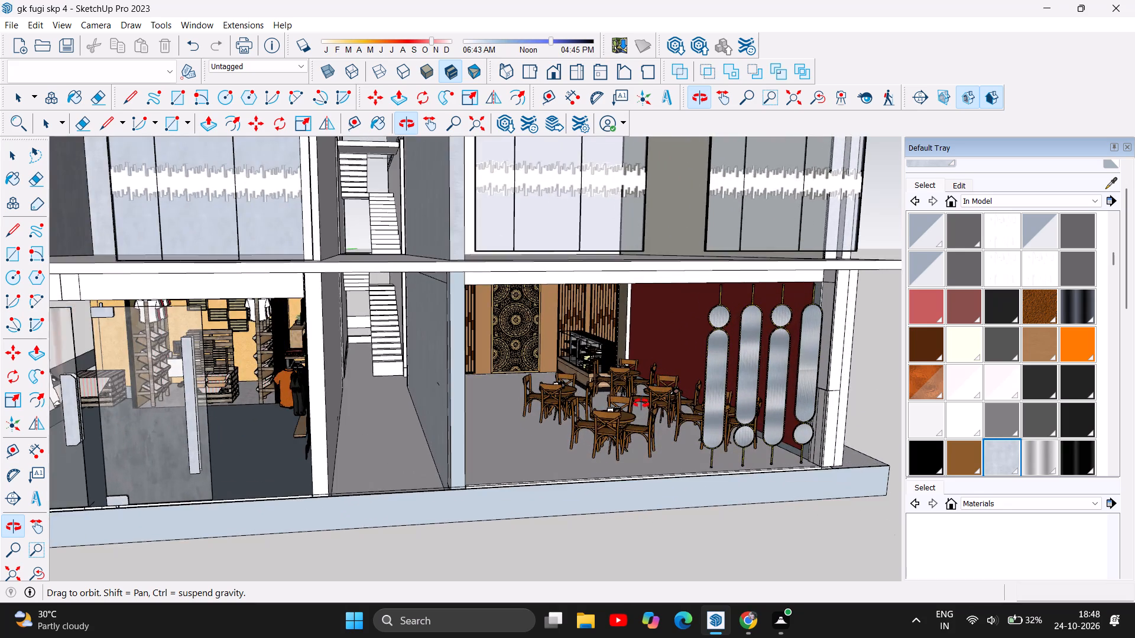
scroll(640, 404, up, 5)
drag(626, 440, 591, 414)
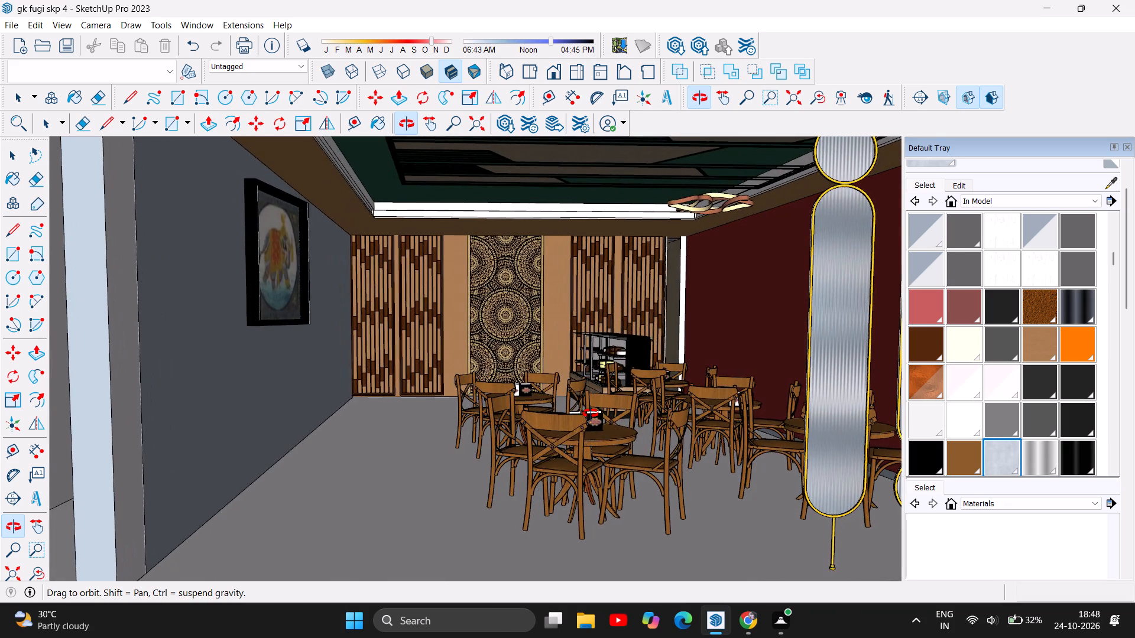
drag(591, 414, 637, 399)
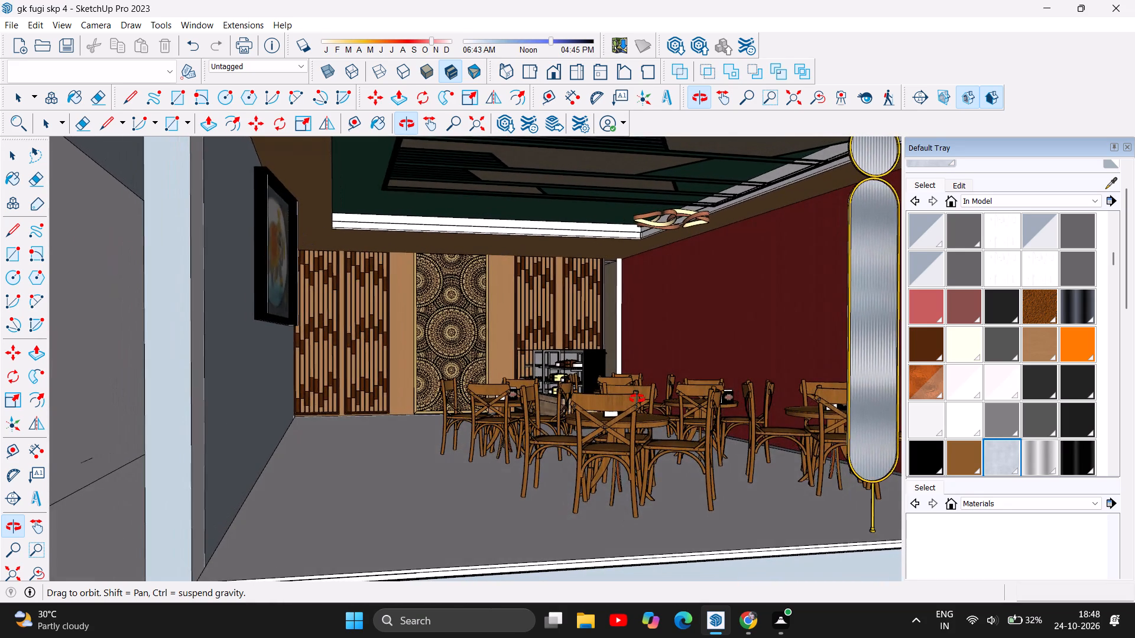
drag(637, 399, 604, 414)
Examine the building's front elevation from several slightly different angles, checking both ground-floor units, the central staircase and the glazed upper storey.
scroll(543, 377, down, 10)
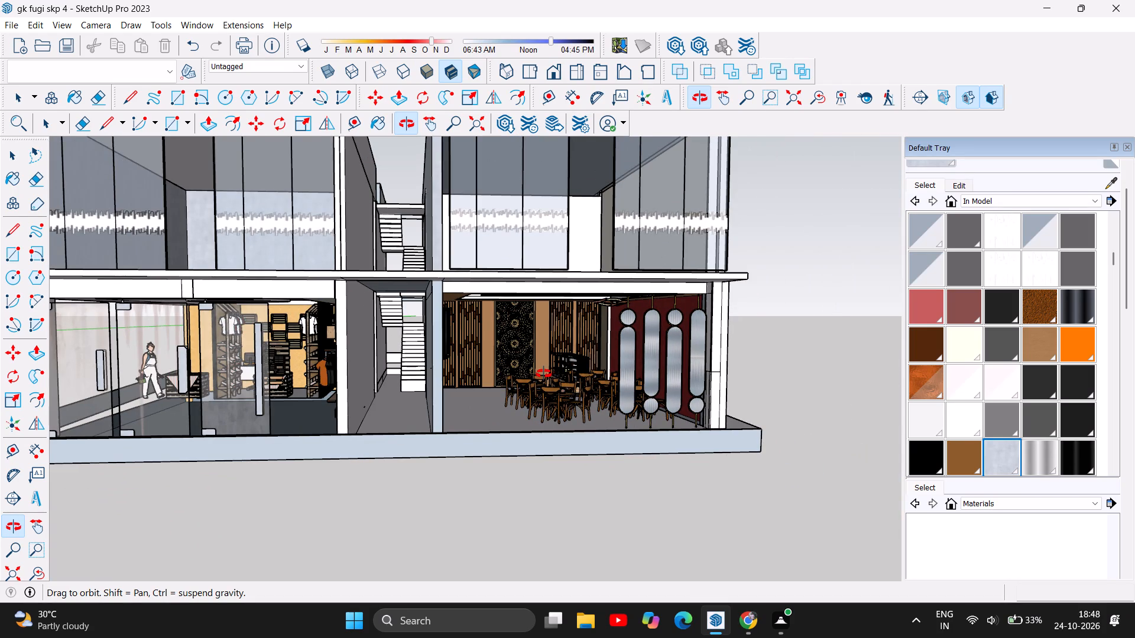
drag(603, 383, 602, 382)
drag(602, 382, 581, 375)
click(581, 375)
scroll(605, 376, down, 5)
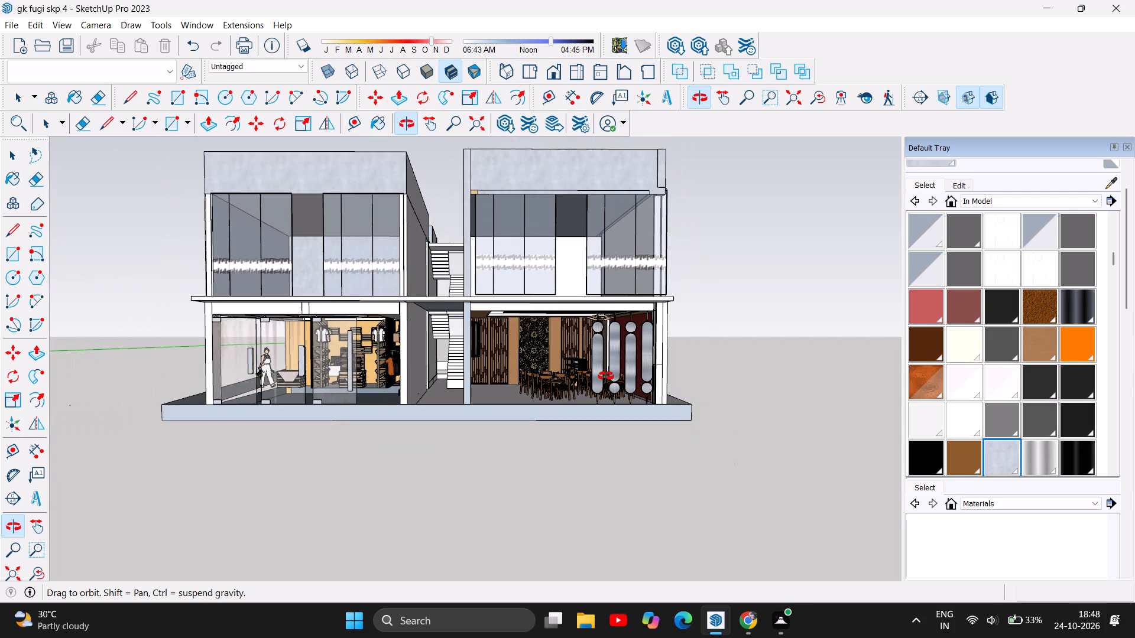
scroll(606, 376, down, 3)
drag(574, 383, 594, 421)
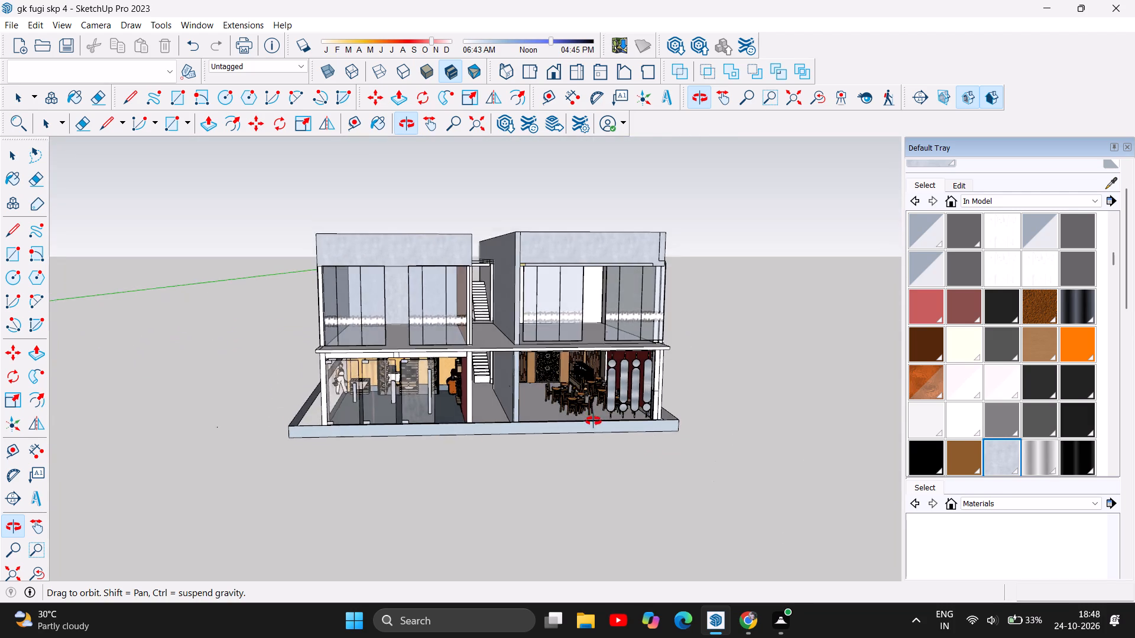
drag(594, 421, 585, 409)
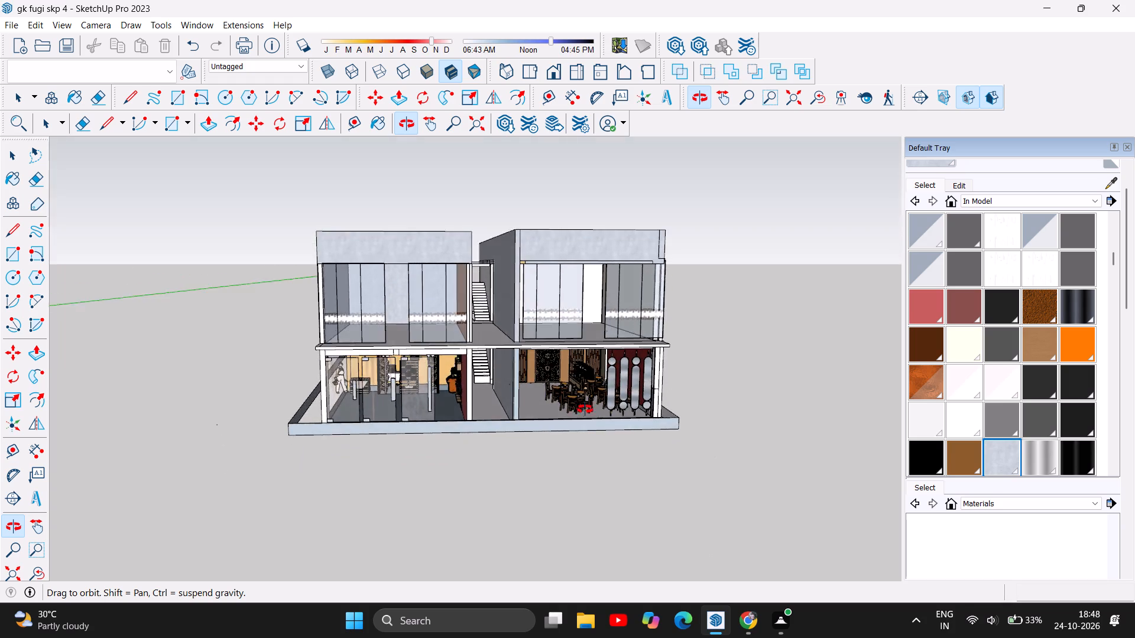
drag(585, 409, 556, 413)
scroll(513, 403, up, 5)
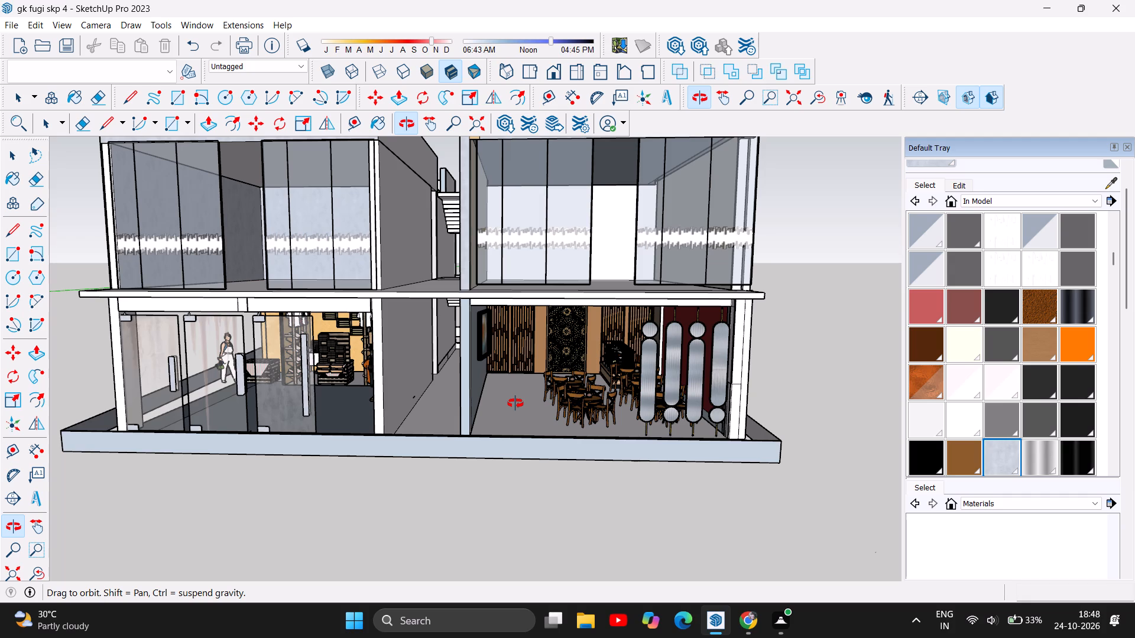
drag(516, 405, 531, 405)
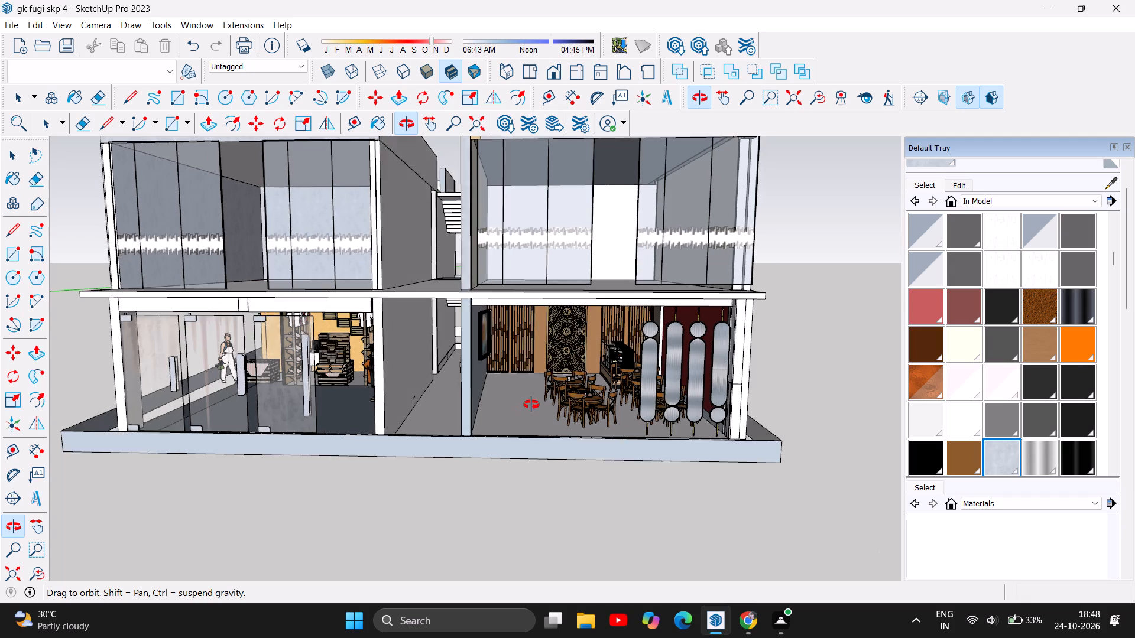
drag(531, 405, 534, 403)
drag(514, 412, 523, 399)
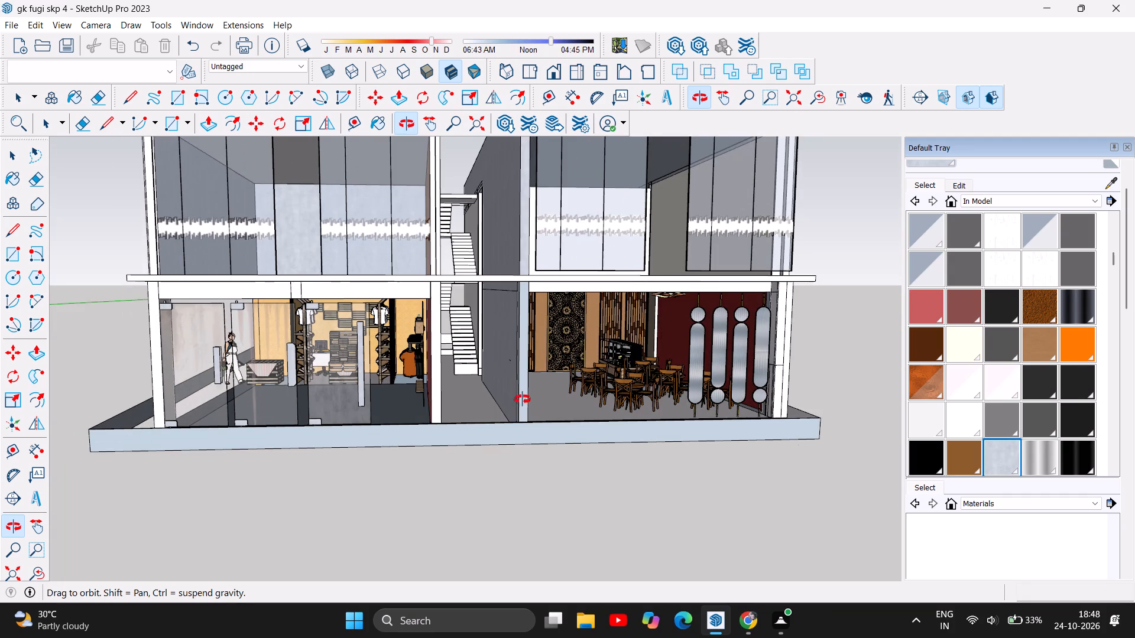
drag(523, 399, 517, 390)
scroll(517, 390, down, 2)
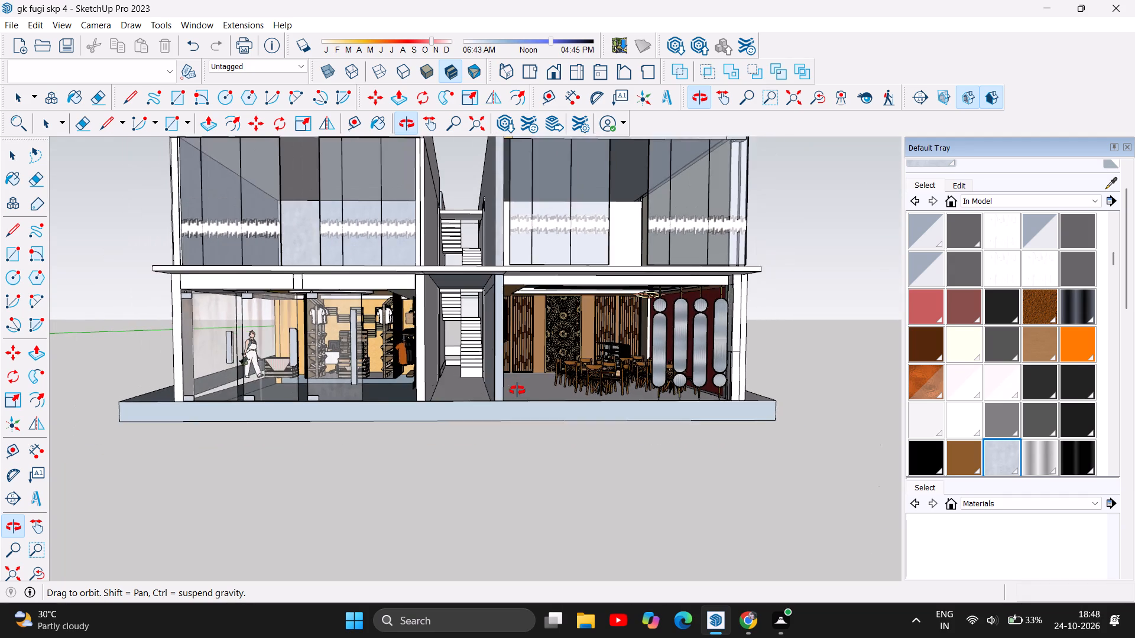
scroll(517, 390, down, 2)
drag(604, 414, 575, 408)
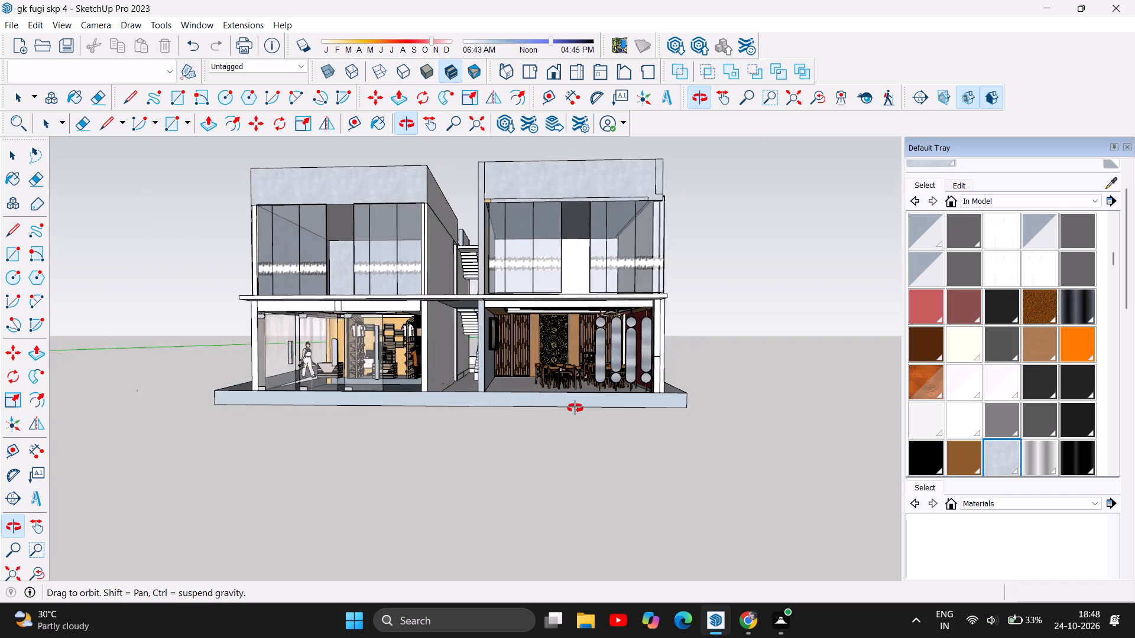
drag(575, 408, 595, 416)
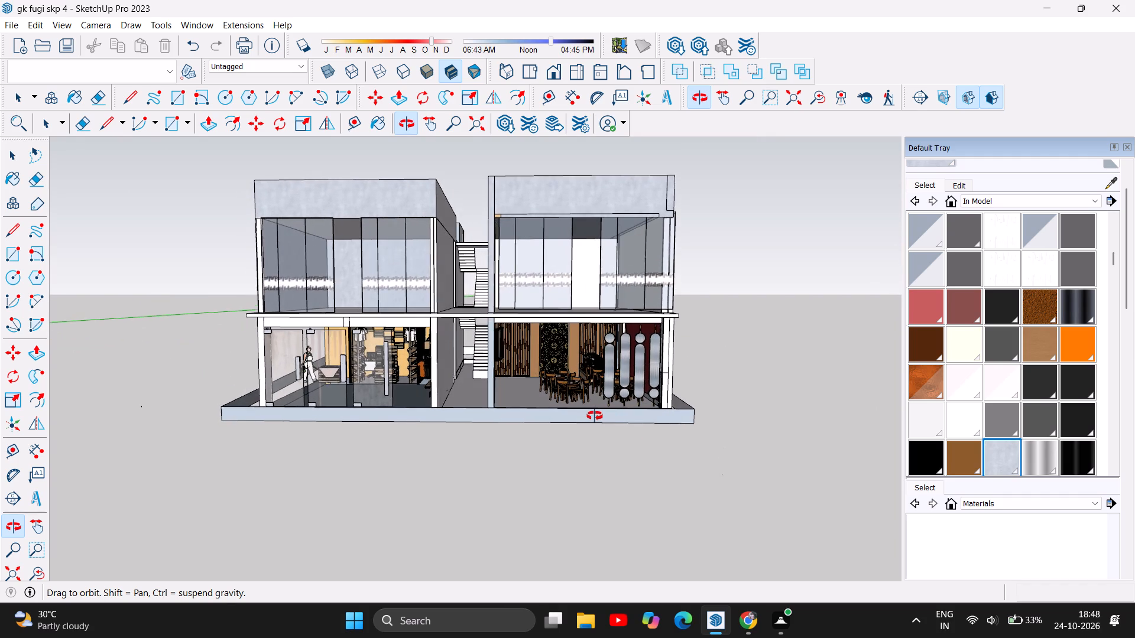
drag(595, 416, 596, 414)
click(596, 414)
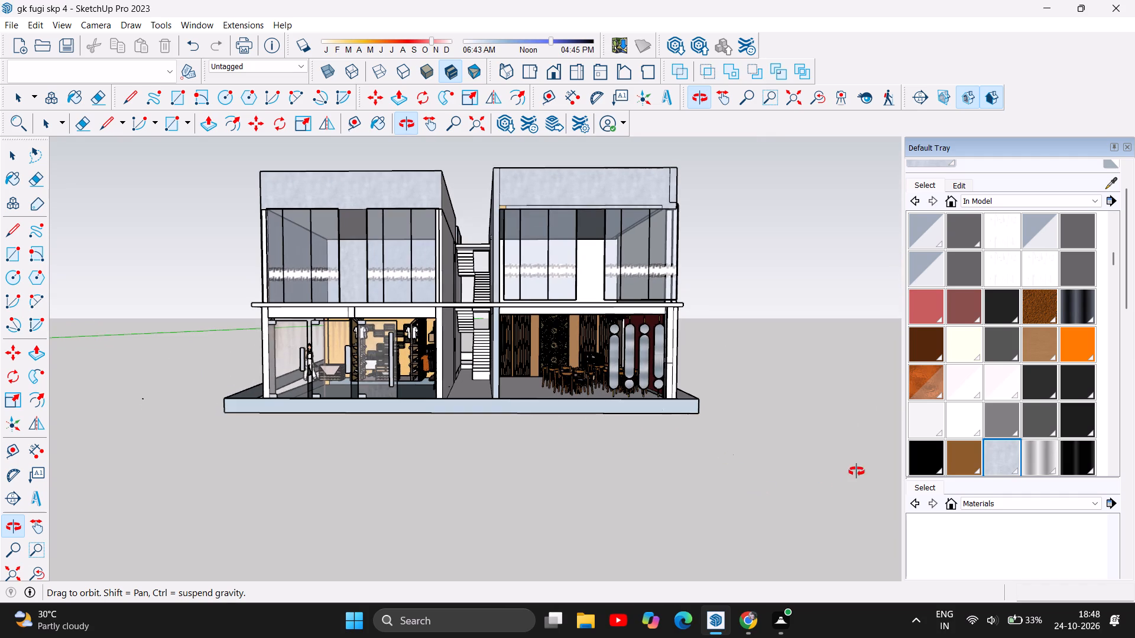